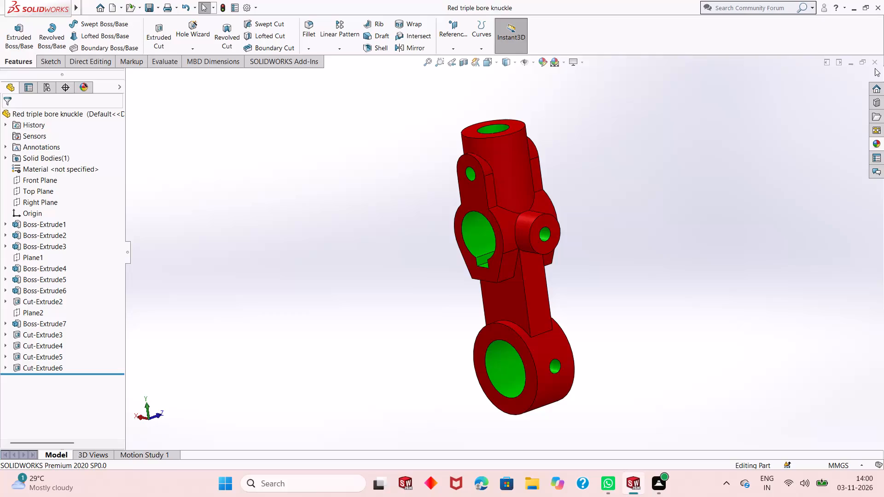
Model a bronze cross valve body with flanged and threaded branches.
Close the red triple bore knuckle part and create a new part document.
click(875, 65)
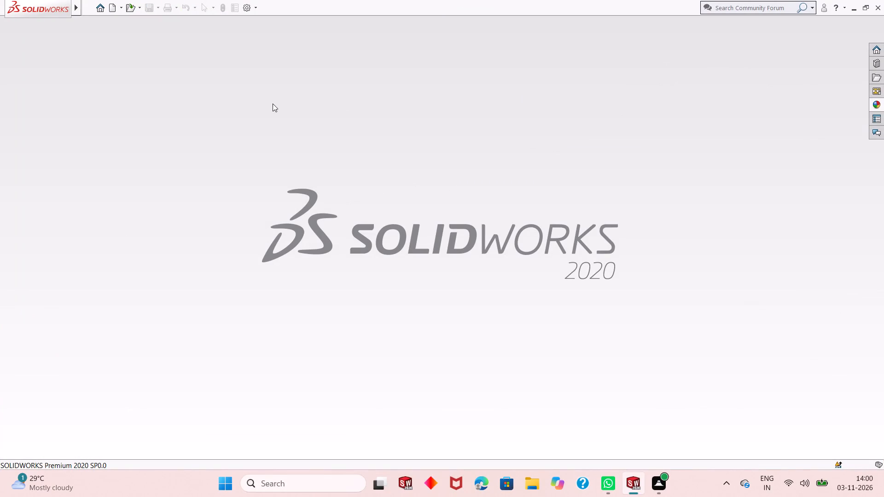
click(112, 6)
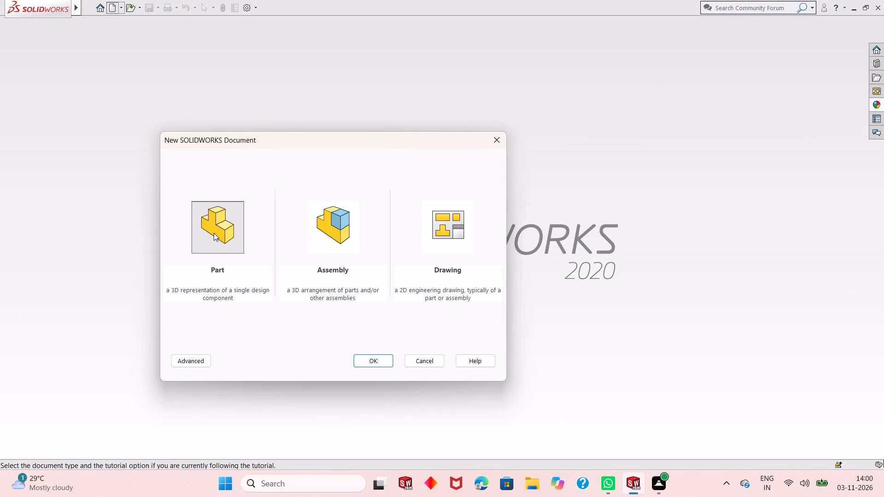
double_click(214, 233)
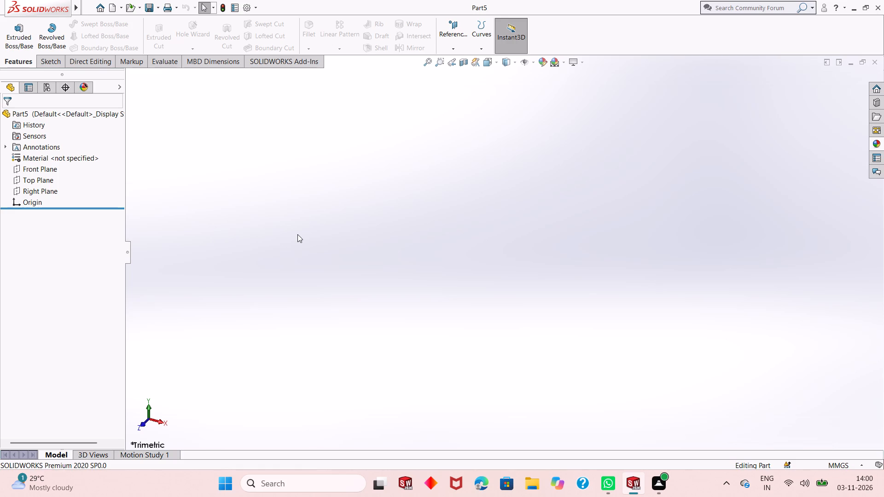
Start a sketch on the Top Plane.
click(51, 185)
click(58, 173)
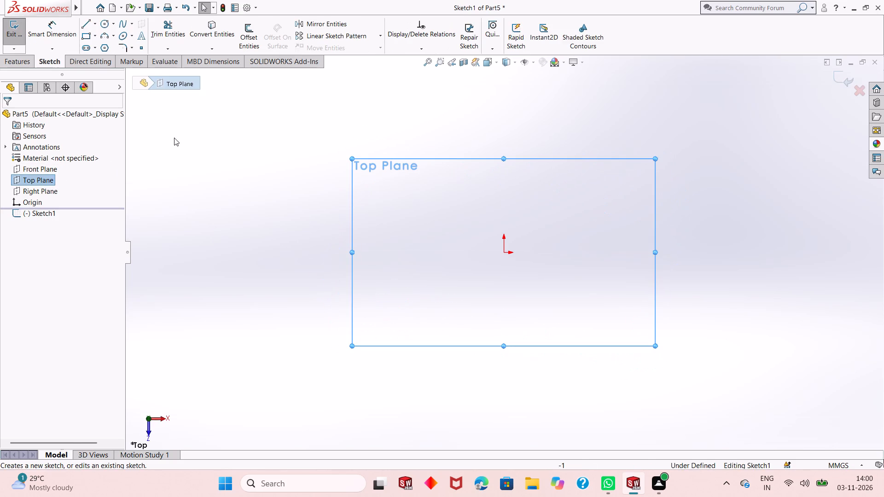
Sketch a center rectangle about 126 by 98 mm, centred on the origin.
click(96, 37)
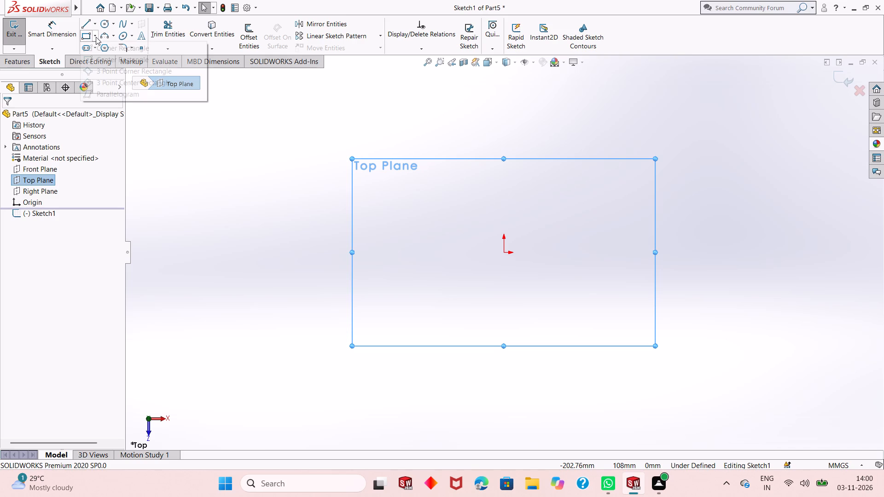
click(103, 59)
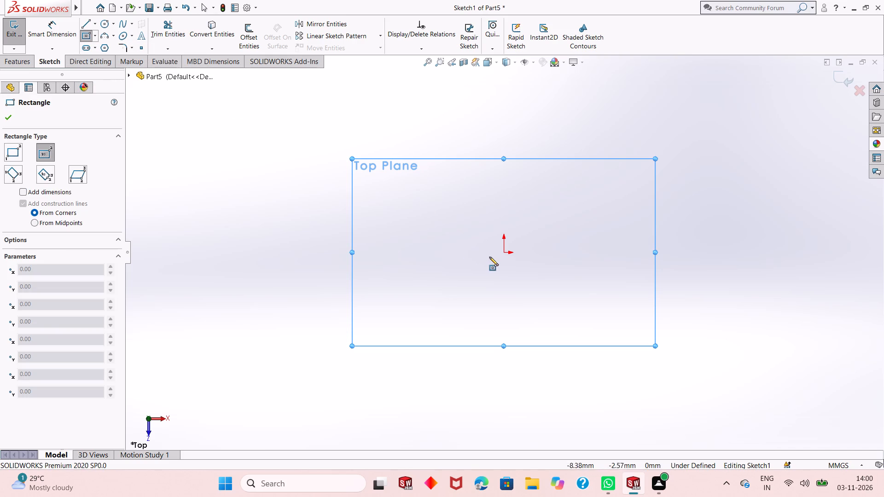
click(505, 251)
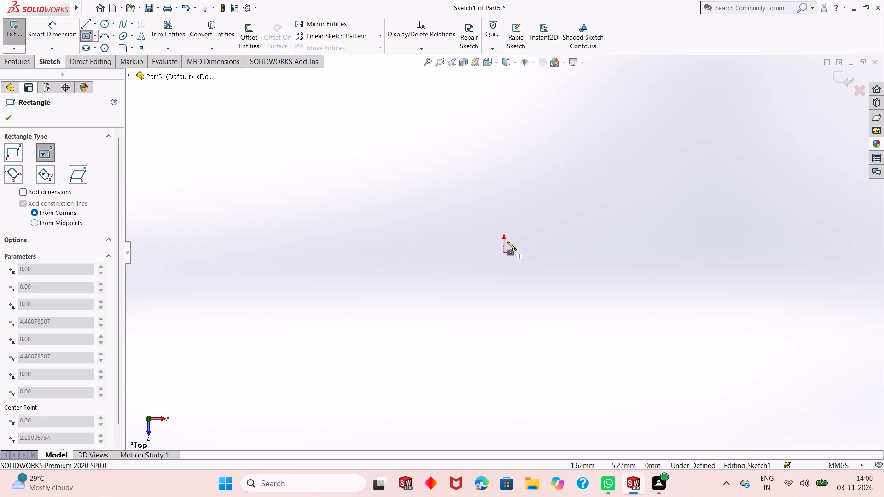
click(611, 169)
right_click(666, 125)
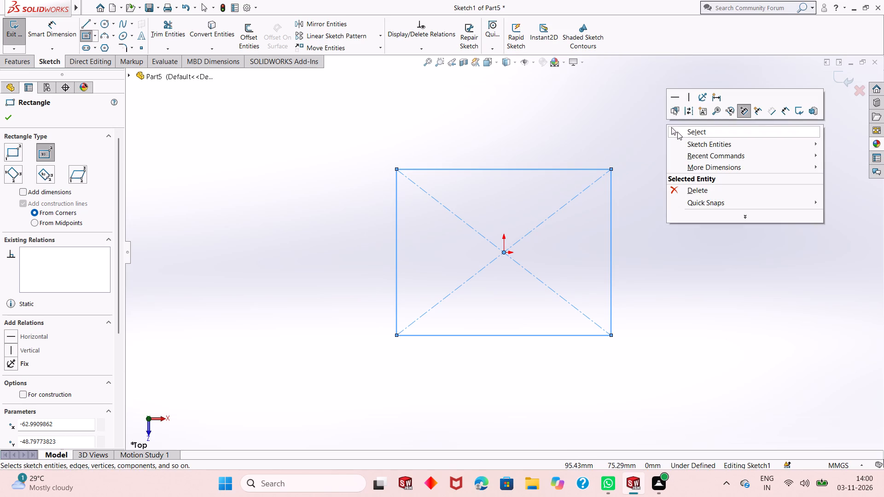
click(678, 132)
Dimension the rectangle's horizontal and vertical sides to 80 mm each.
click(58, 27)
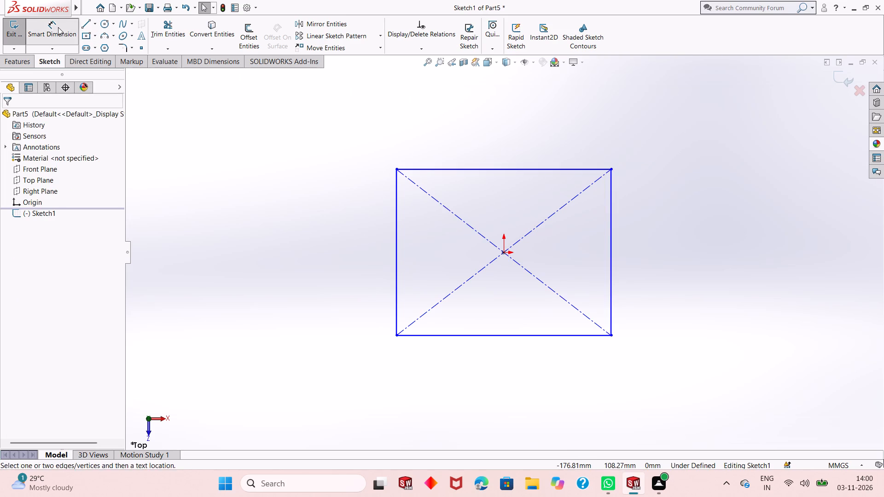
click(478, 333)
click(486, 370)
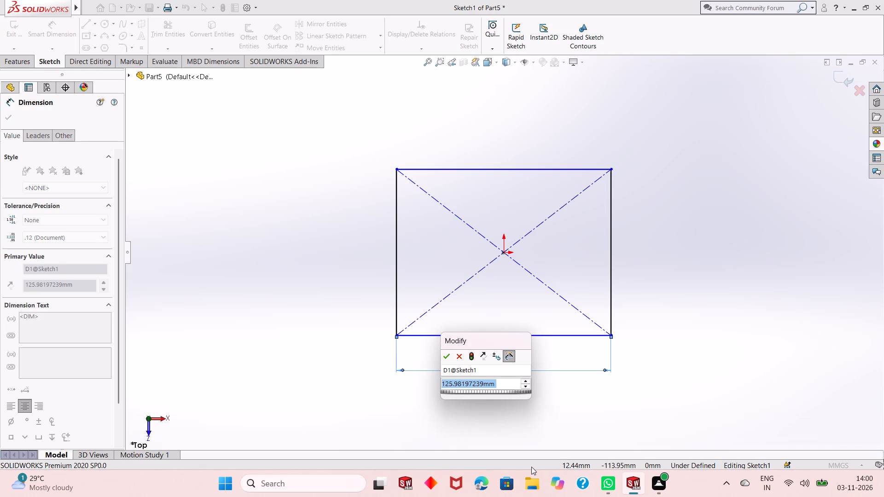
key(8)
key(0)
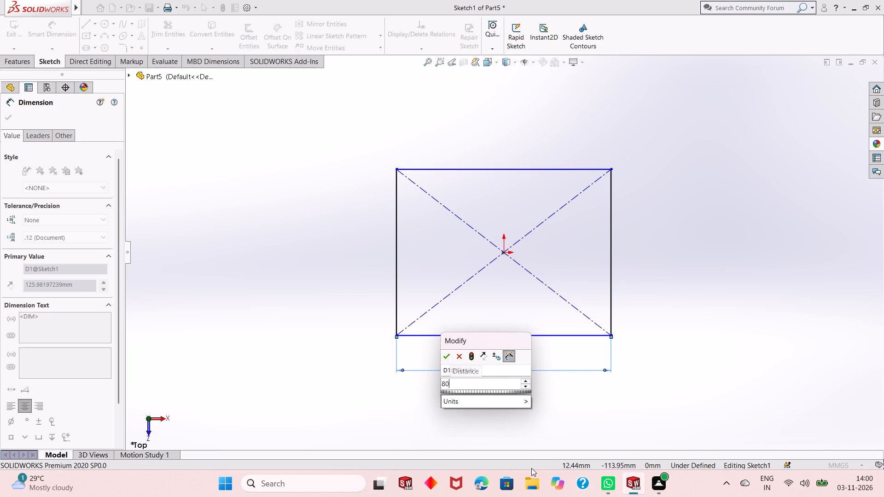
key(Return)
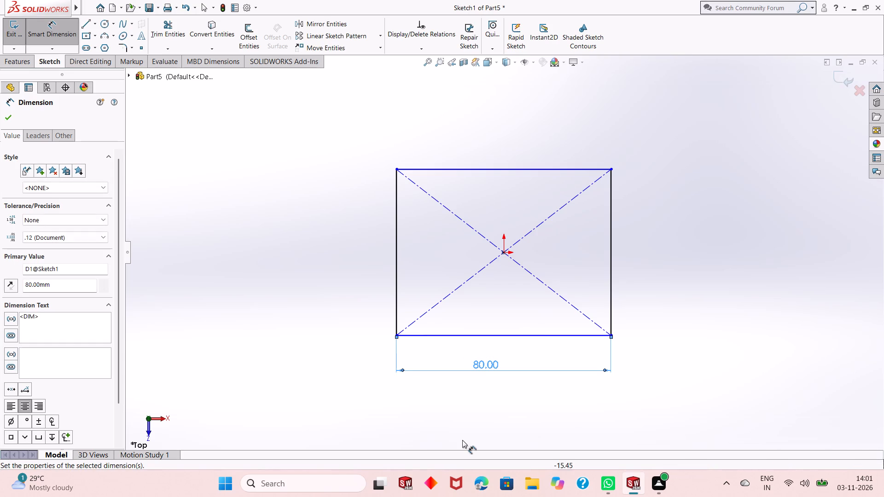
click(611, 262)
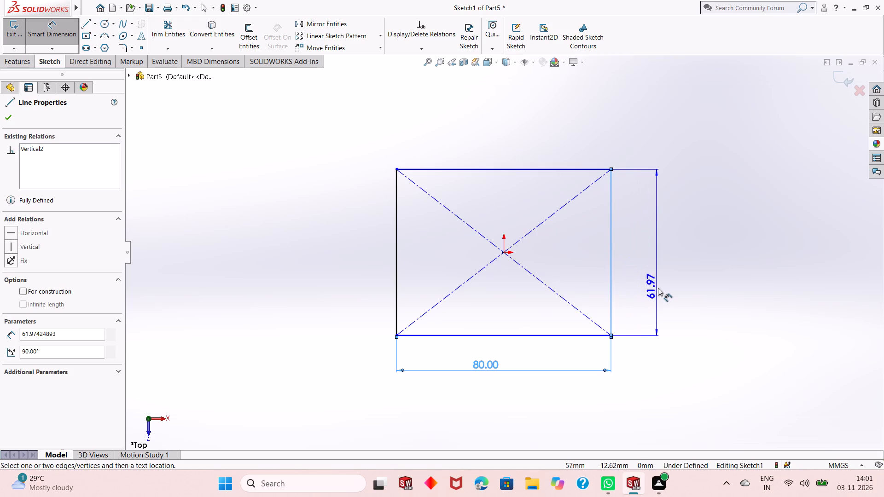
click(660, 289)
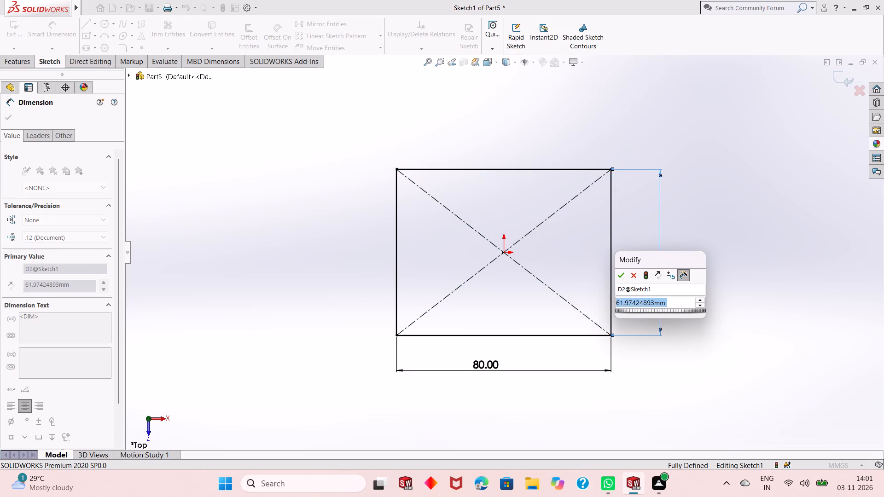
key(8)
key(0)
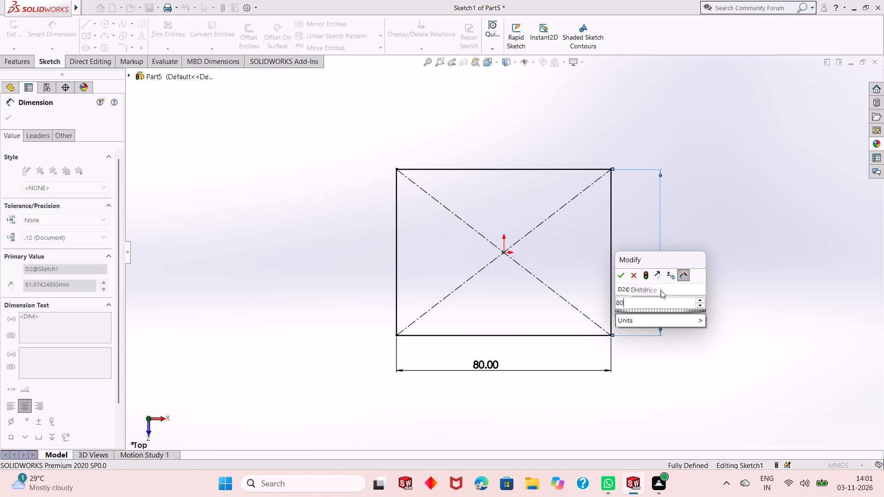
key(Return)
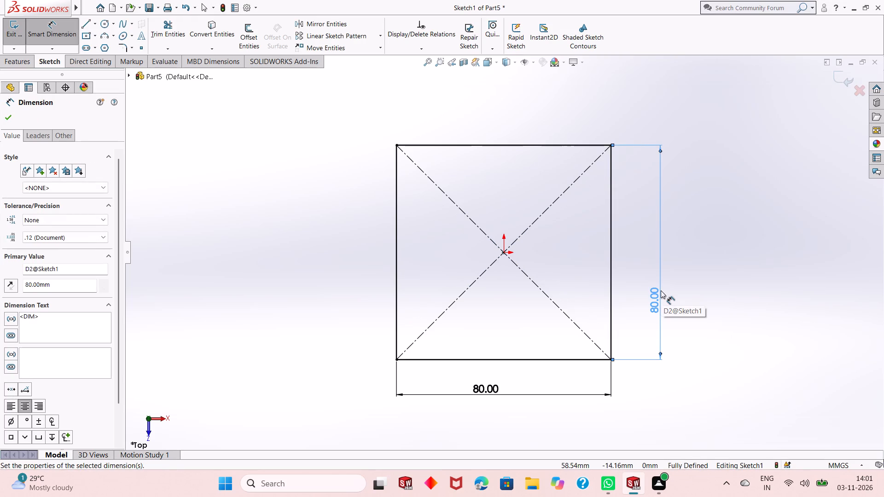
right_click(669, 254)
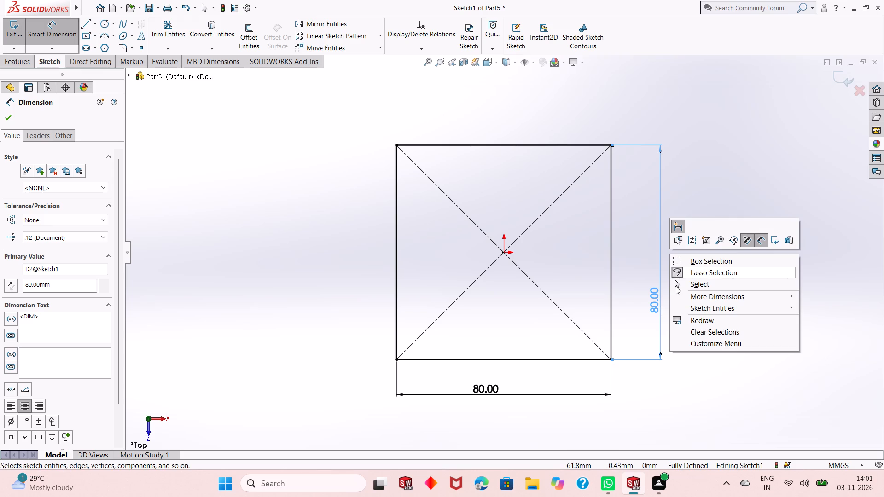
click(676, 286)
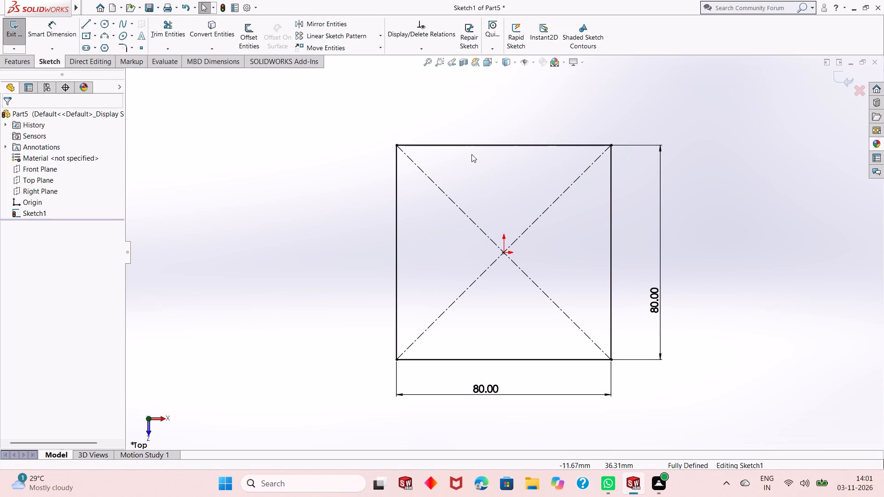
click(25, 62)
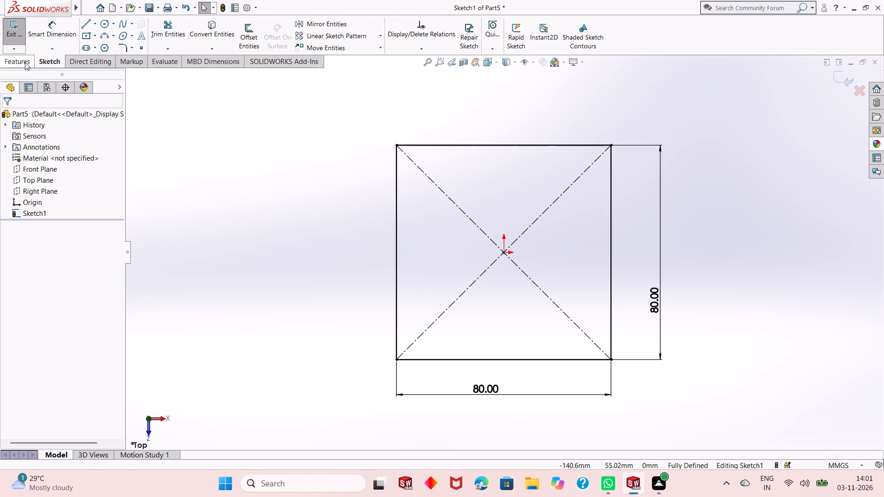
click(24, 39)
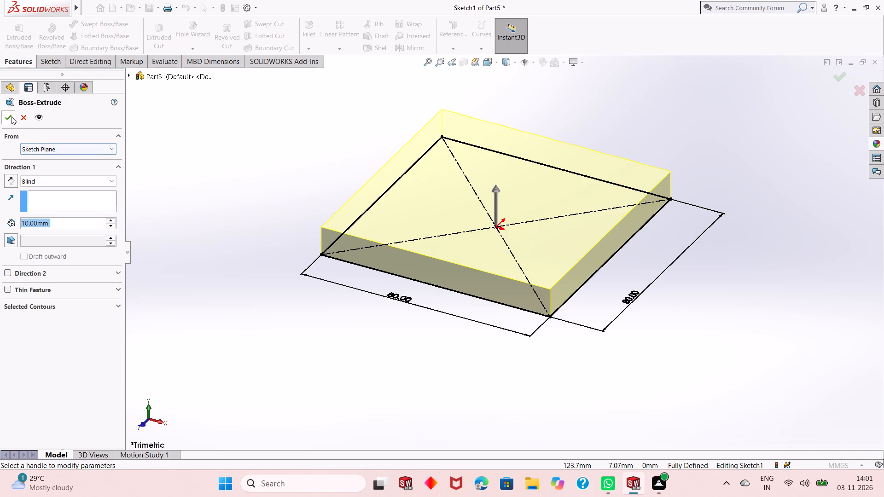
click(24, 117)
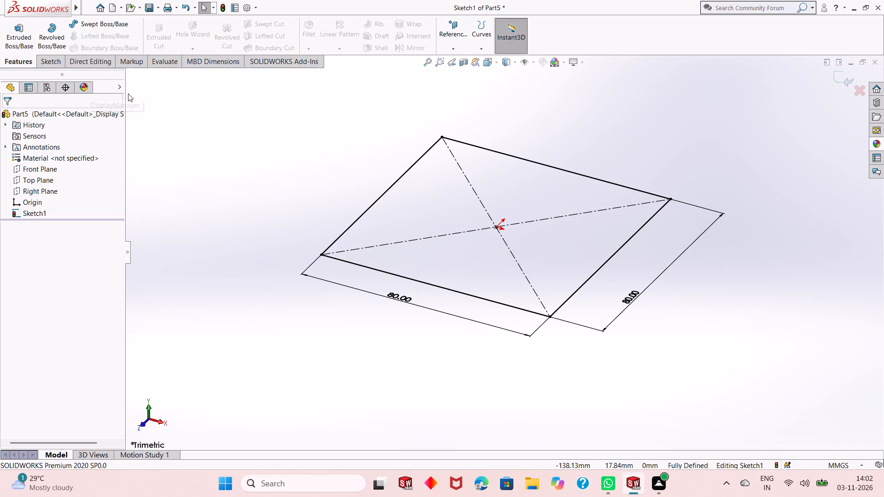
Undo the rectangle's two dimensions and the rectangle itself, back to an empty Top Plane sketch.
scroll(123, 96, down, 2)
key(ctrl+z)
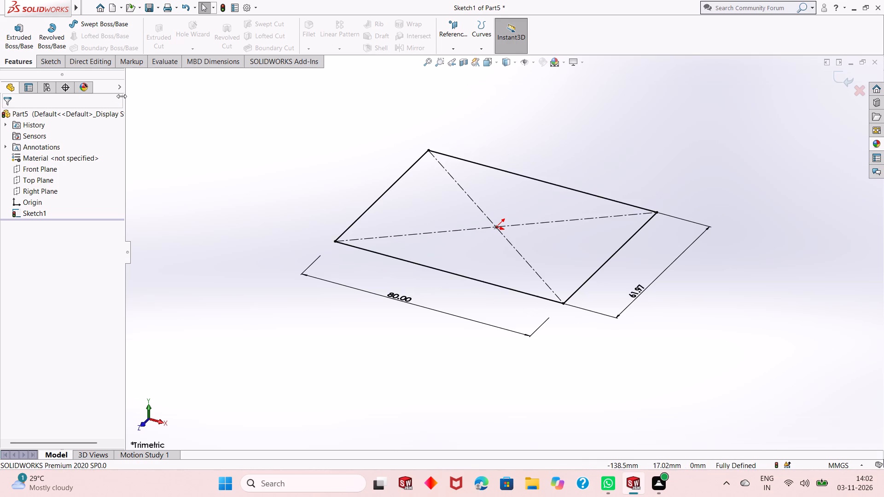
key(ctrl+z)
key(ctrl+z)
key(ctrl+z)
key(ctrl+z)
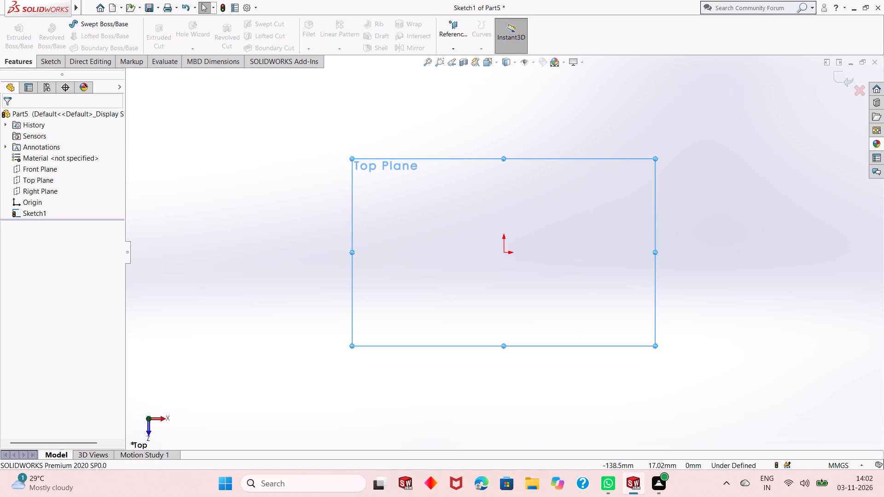
Sketch a circle about 109 mm in diameter, centred on the origin.
click(47, 64)
click(103, 26)
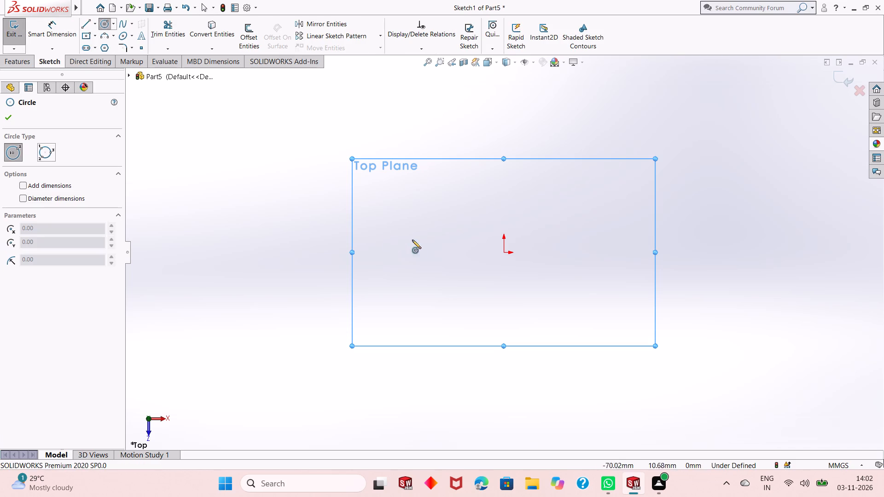
click(502, 252)
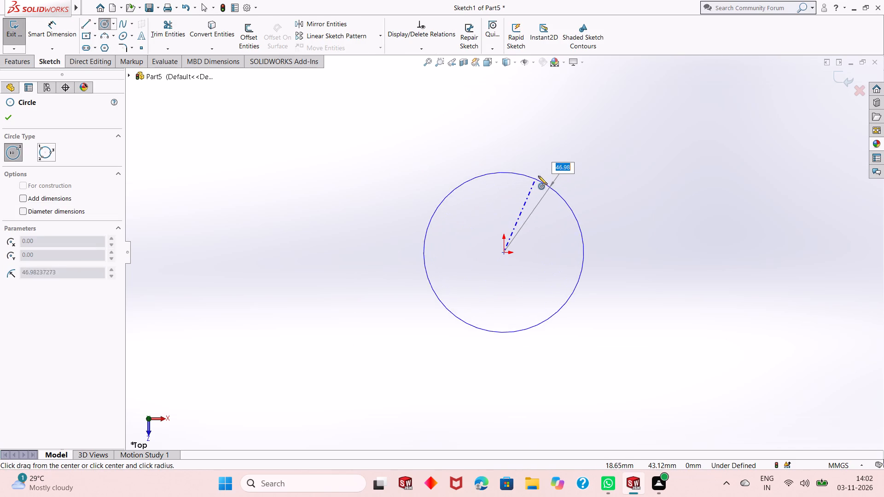
click(544, 169)
right_click(602, 128)
click(620, 134)
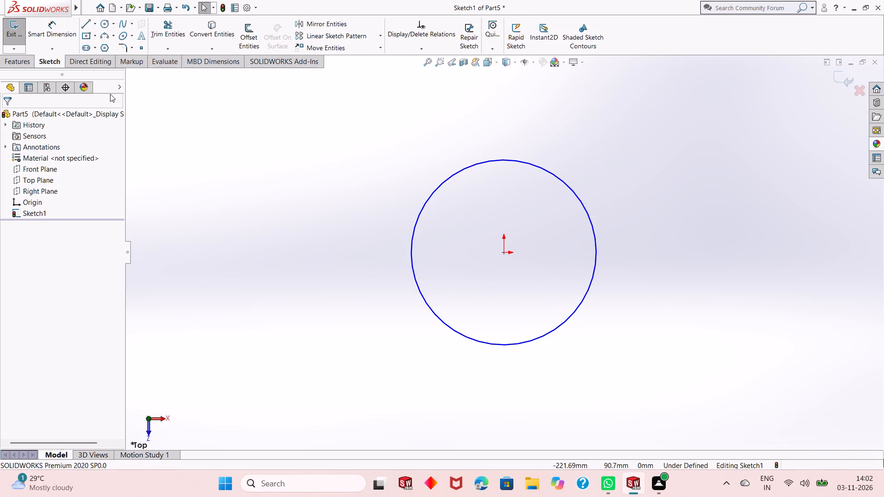
Dimension the circle's diameter and set it to 70 mm.
click(61, 33)
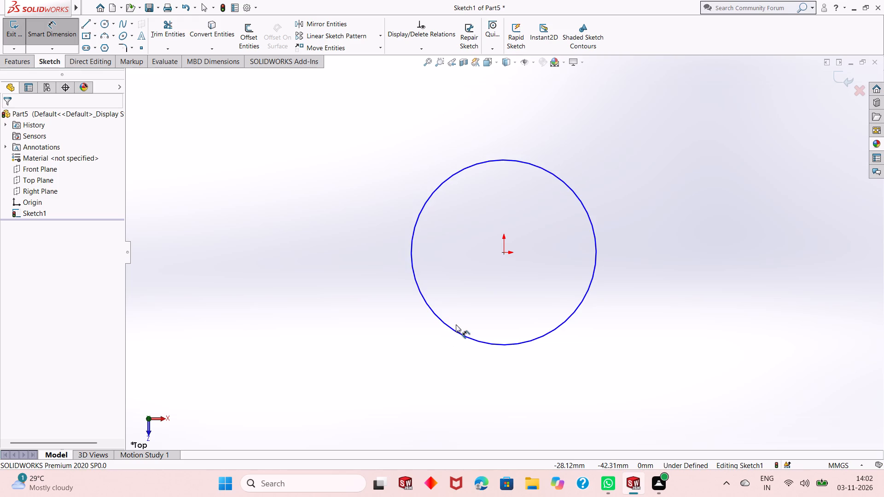
click(455, 330)
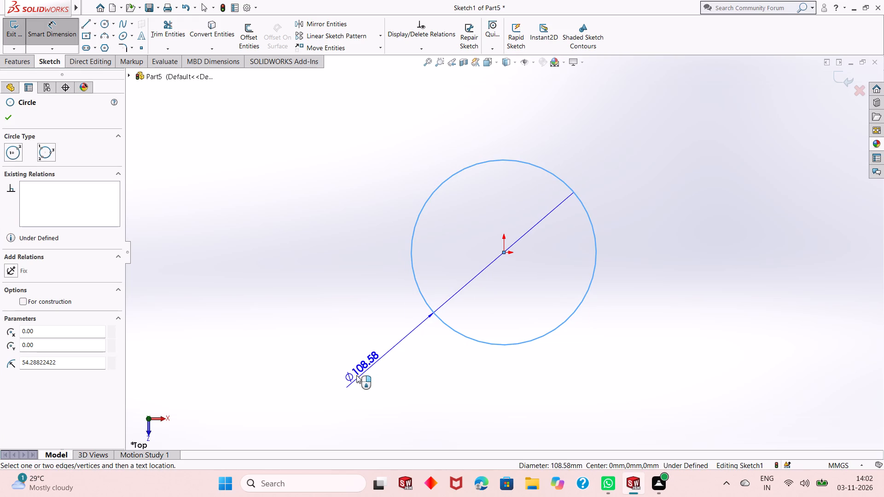
click(355, 376)
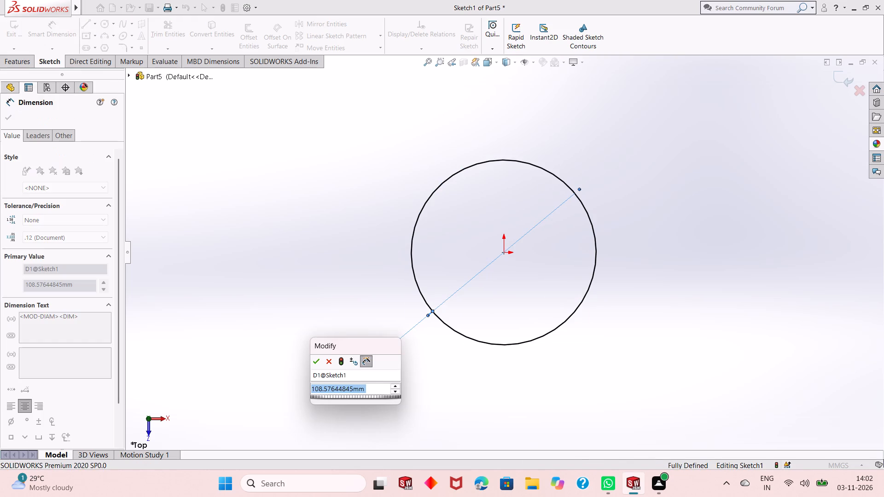
key(7)
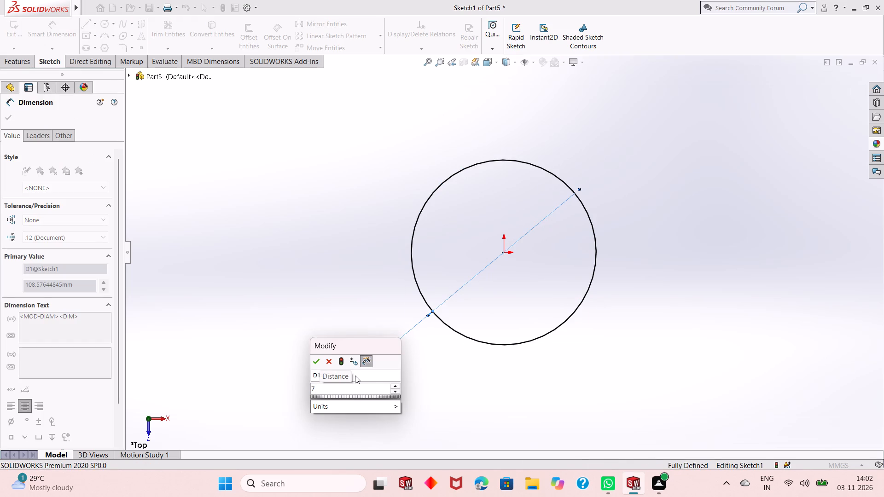
key(0)
key(Return)
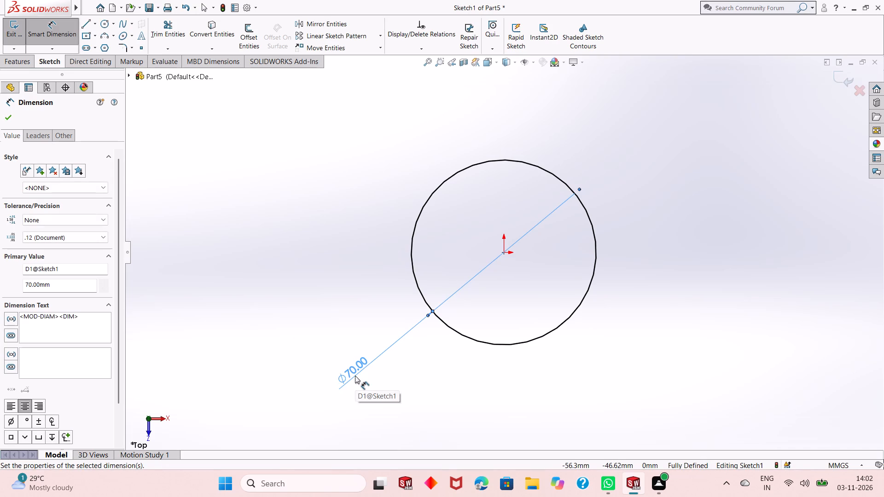
right_click(290, 148)
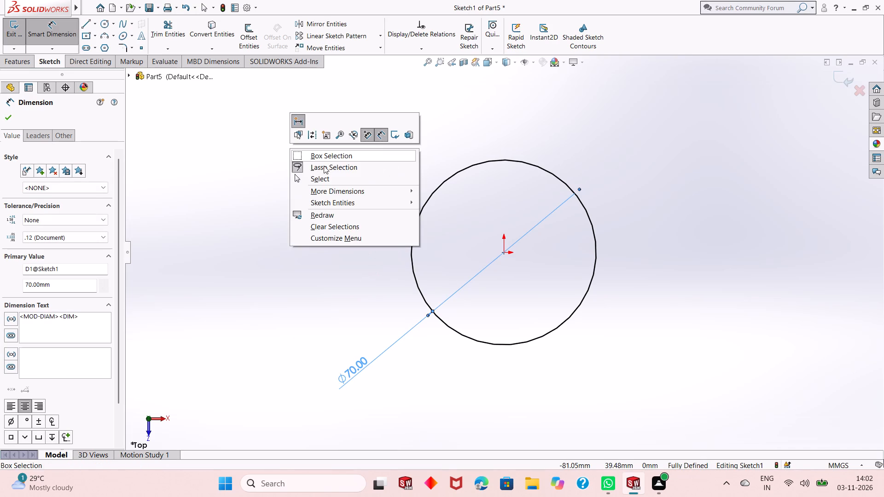
click(330, 177)
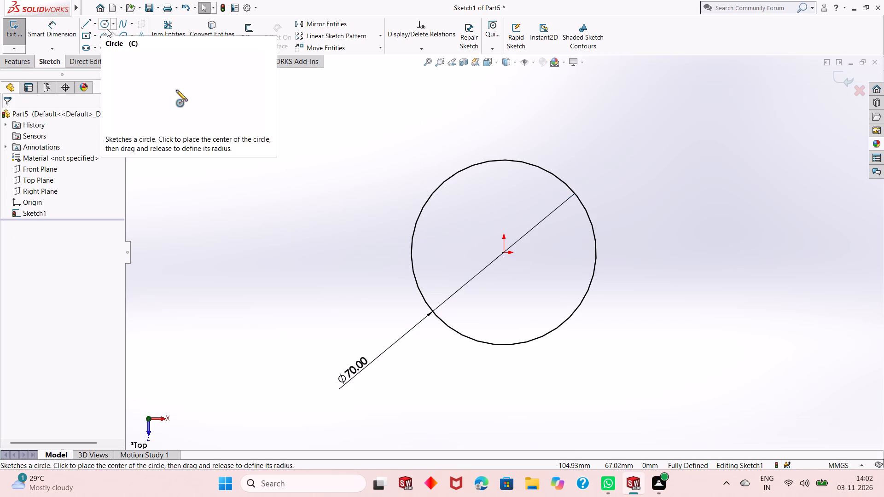
Sketch a circle about 18 mm in diameter, centred on the top quadrant point of the 70 mm circle.
click(107, 29)
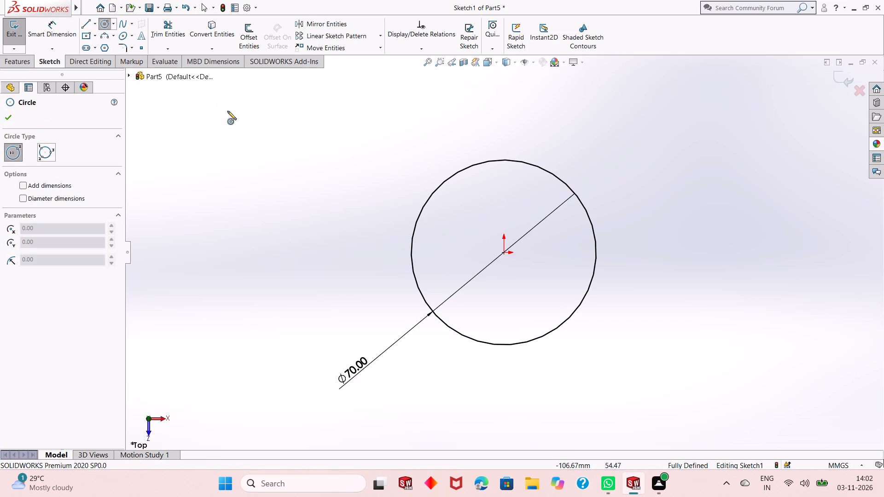
click(505, 159)
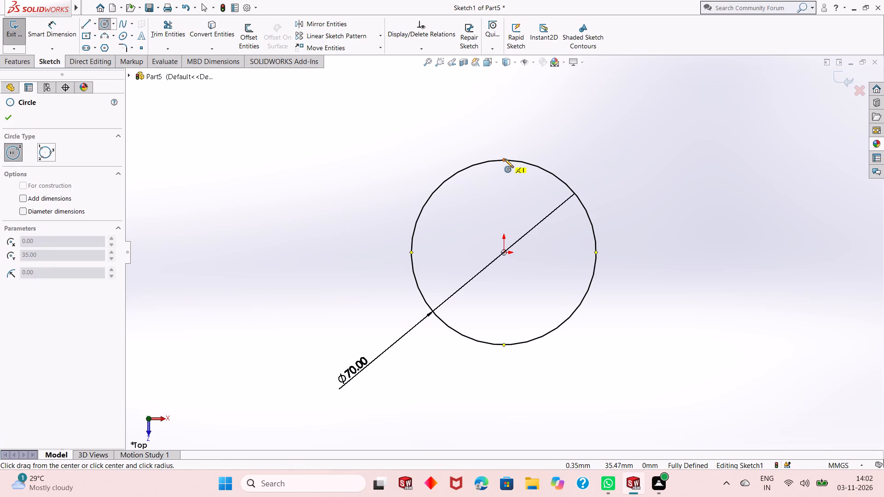
click(513, 139)
right_click(569, 115)
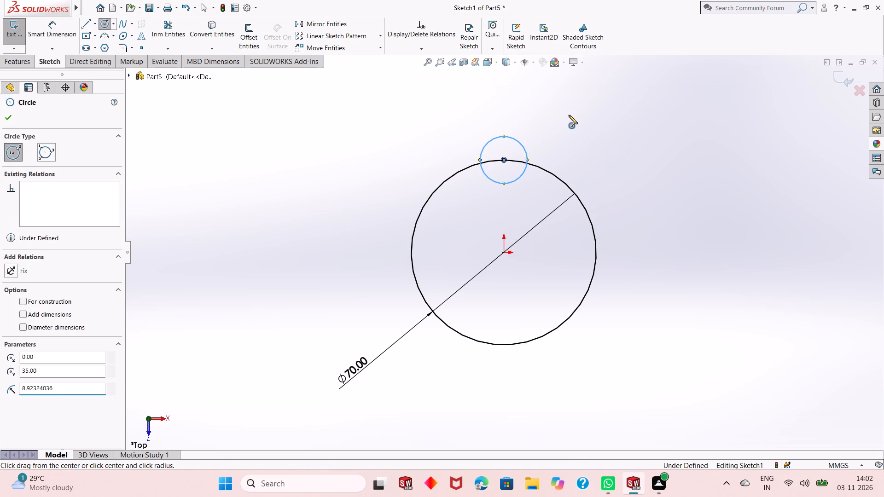
click(588, 120)
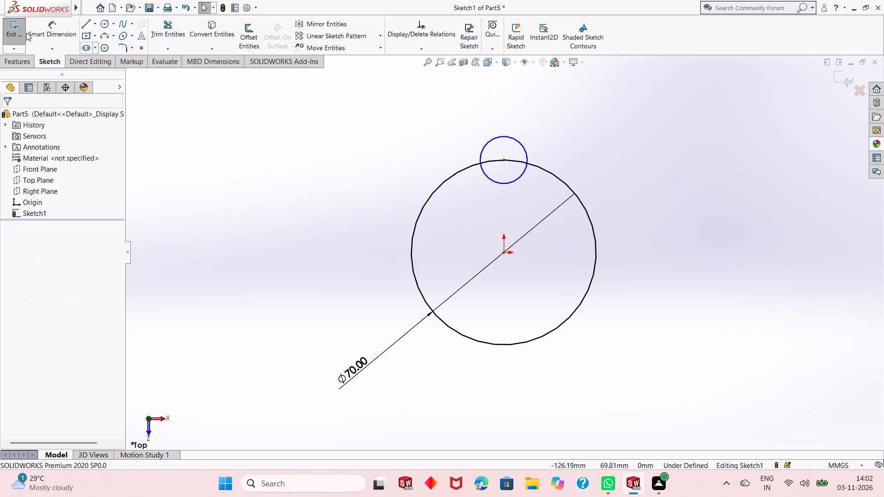
Dimension the small top circle's diameter and set it to 20 mm.
click(45, 36)
click(516, 178)
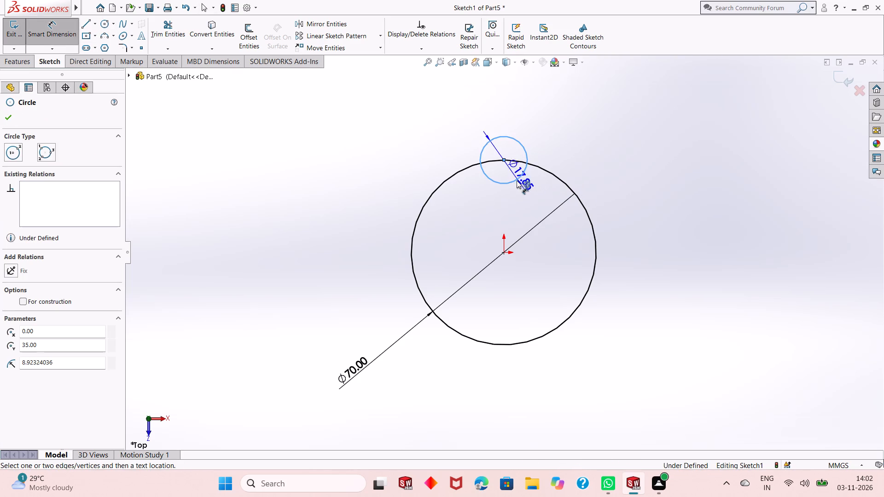
click(561, 232)
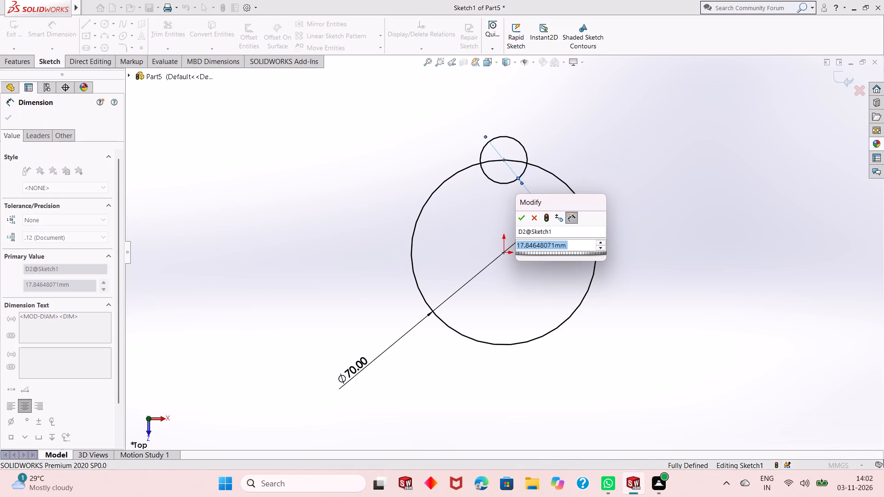
text(20)
key(Return)
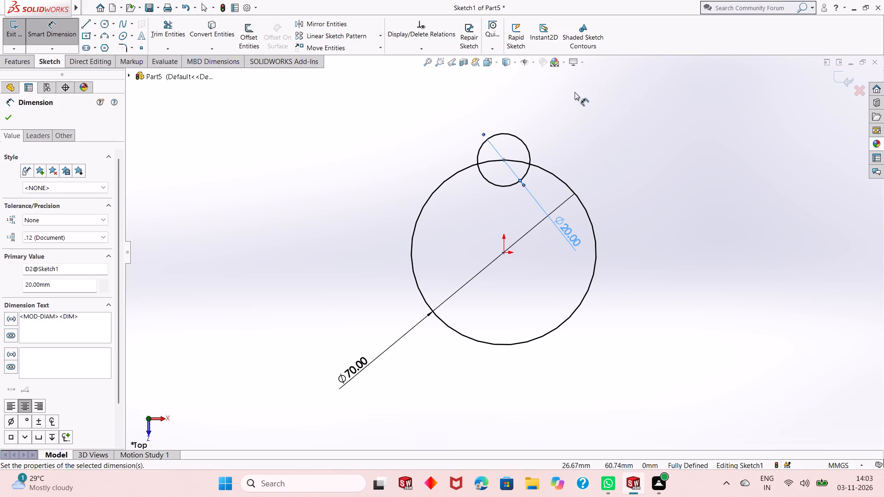
right_click(575, 92)
click(591, 121)
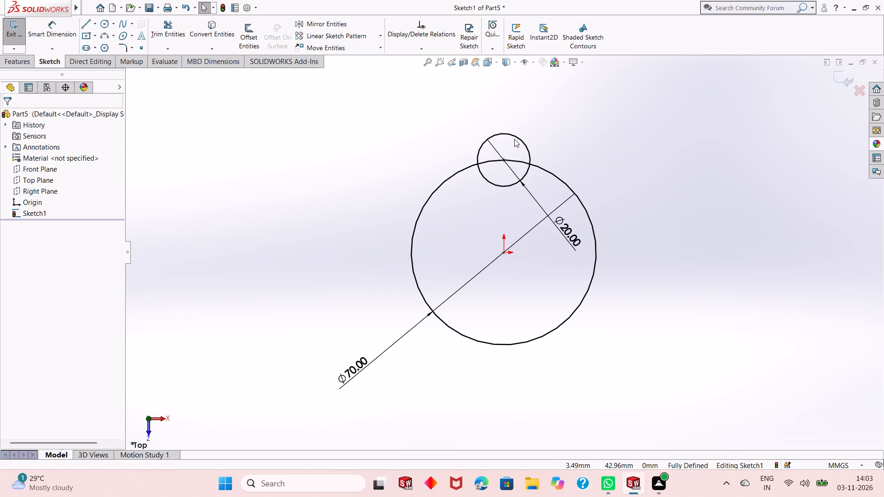
Circular-pattern the 20 mm circle about the origin with 4 equally spaced instances over 360 degrees.
click(517, 137)
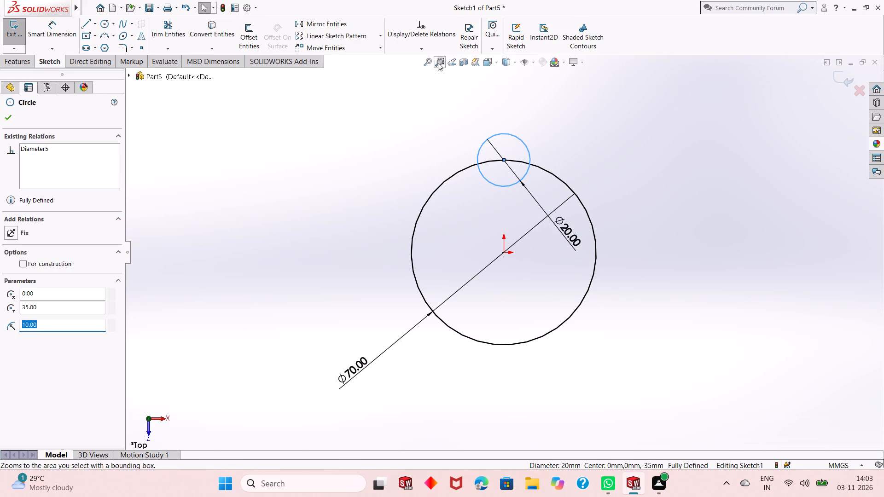
click(380, 35)
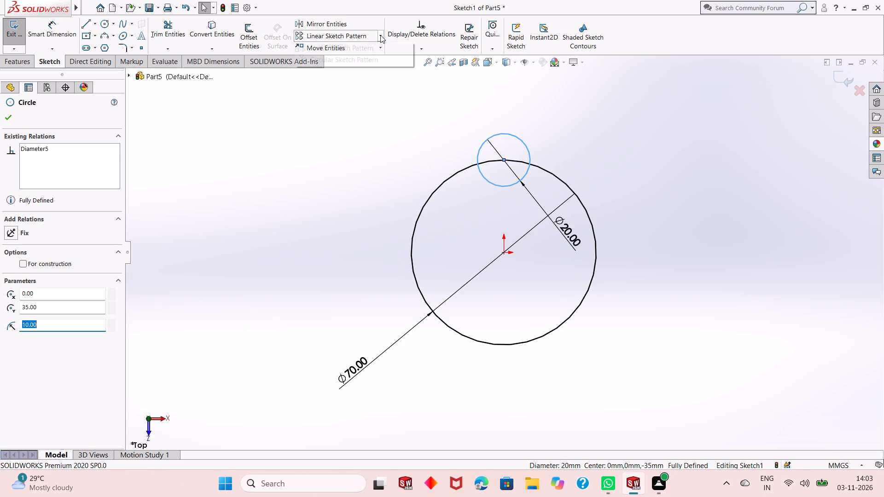
click(376, 60)
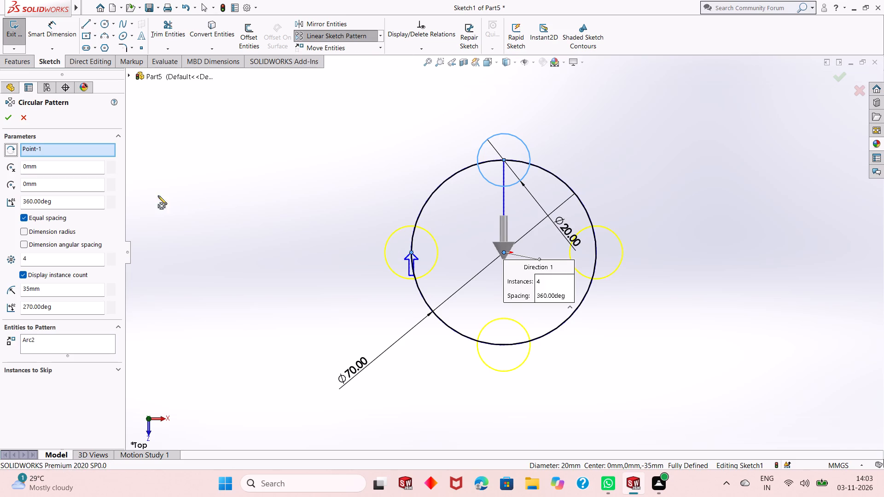
click(13, 118)
click(403, 172)
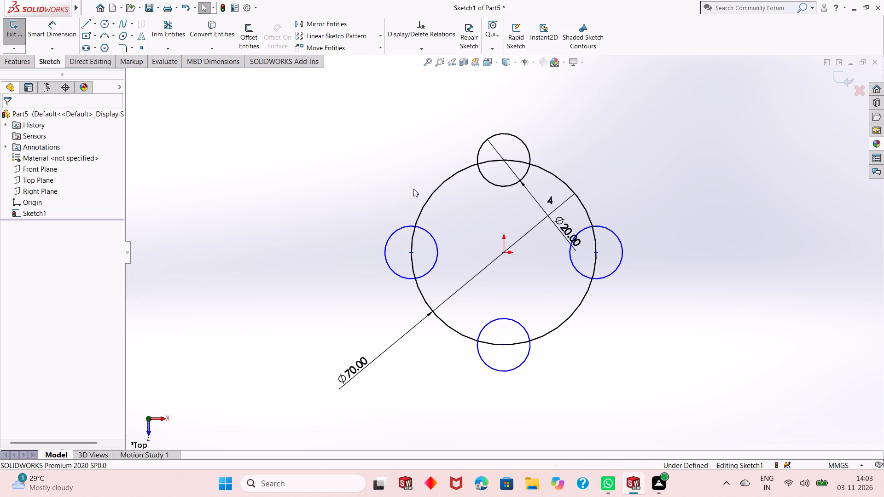
Add coincident relations placing the centres of the left and bottom patterned circles on the 70 mm circle.
click(410, 254)
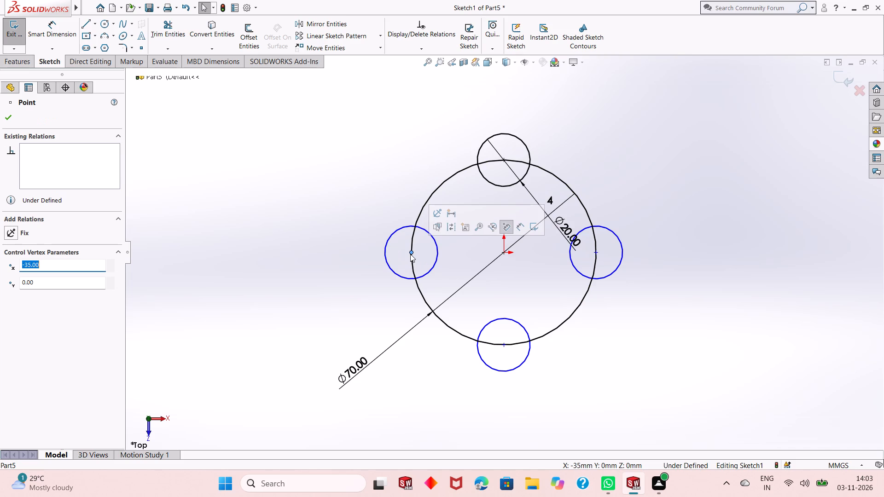
ctrl+click(413, 235)
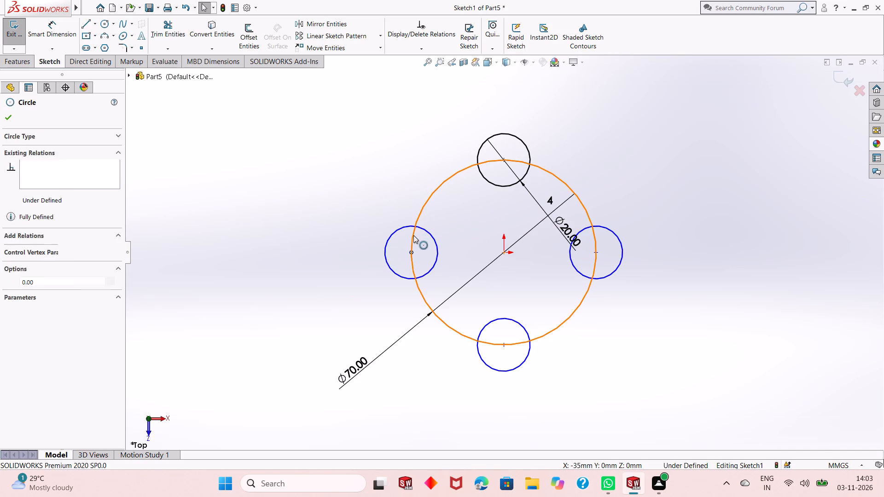
click(455, 193)
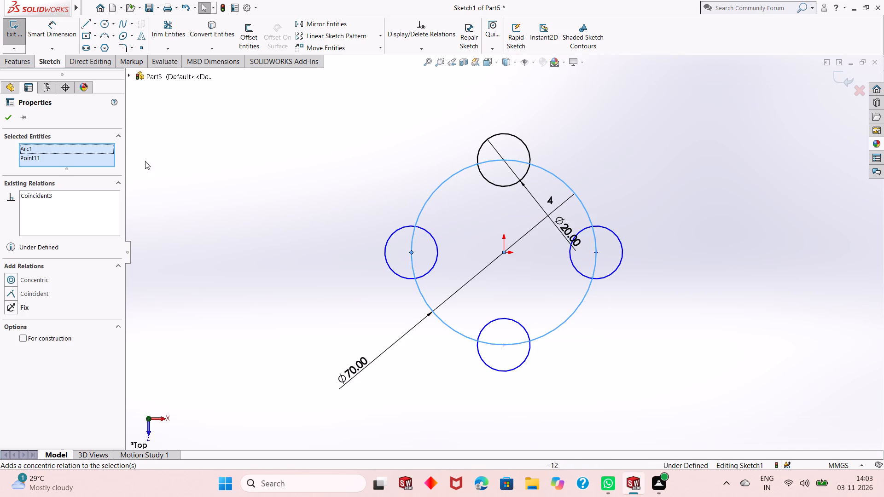
click(6, 119)
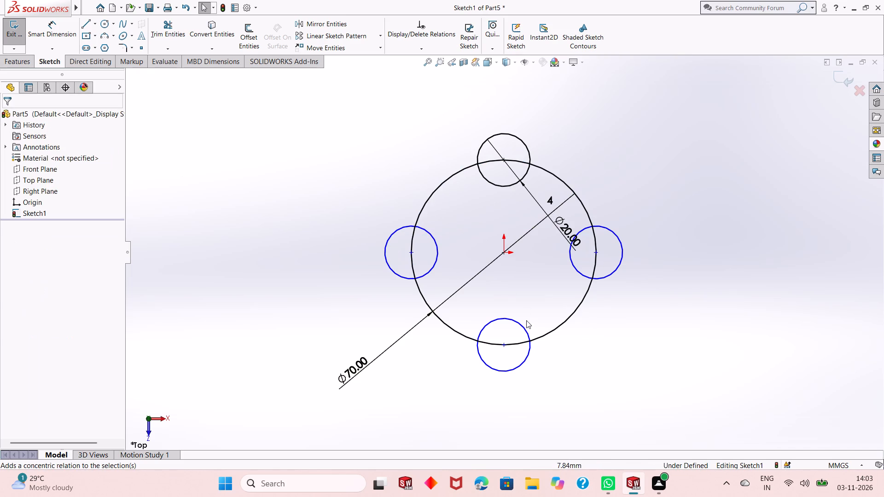
click(504, 346)
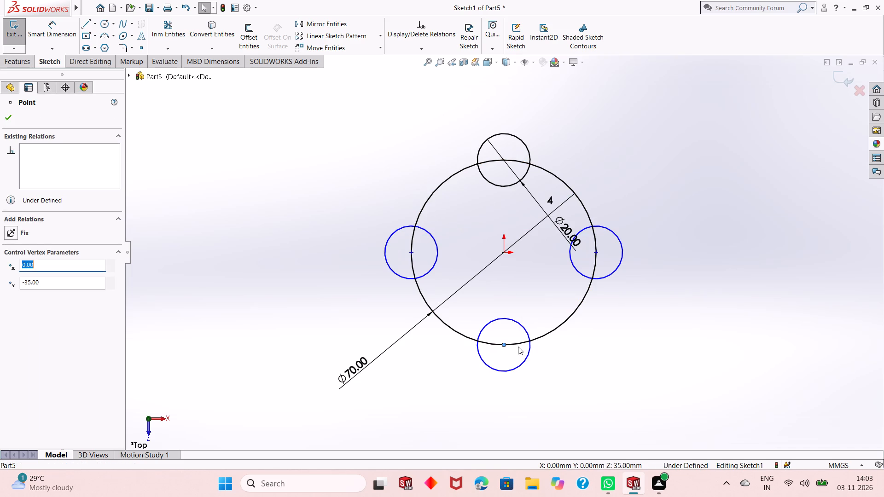
ctrl+click(518, 347)
ctrl+click(519, 343)
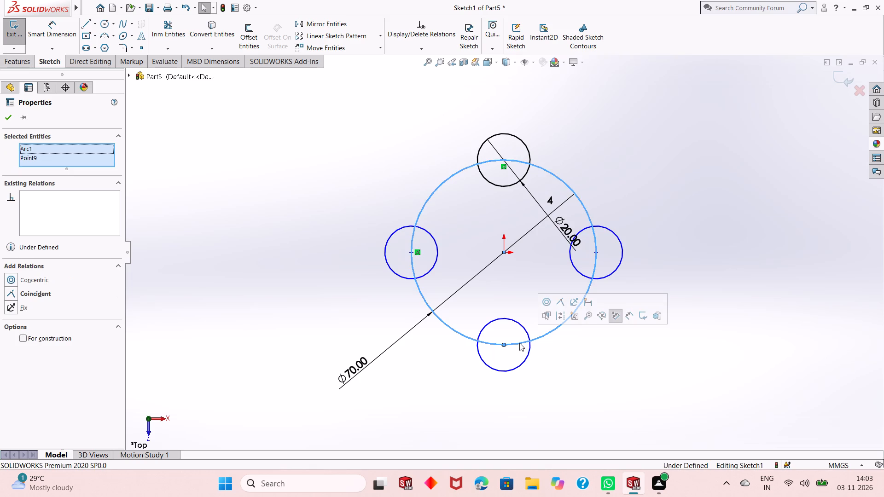
click(564, 303)
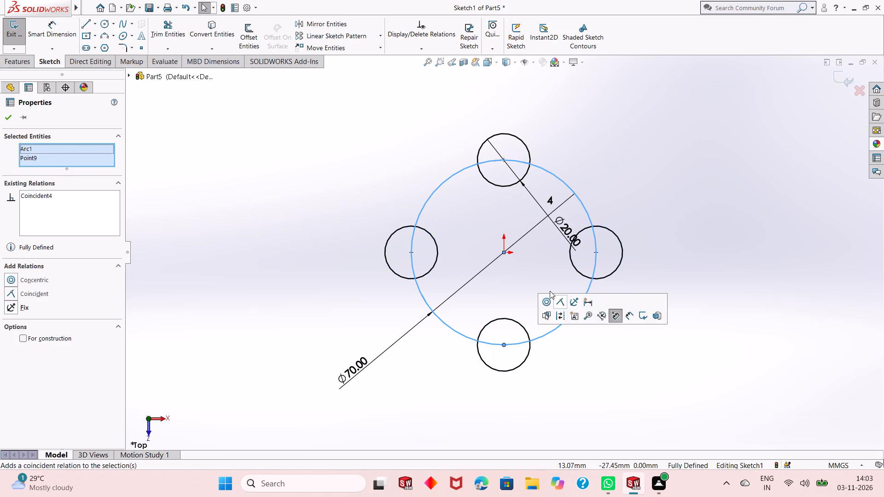
click(3, 123)
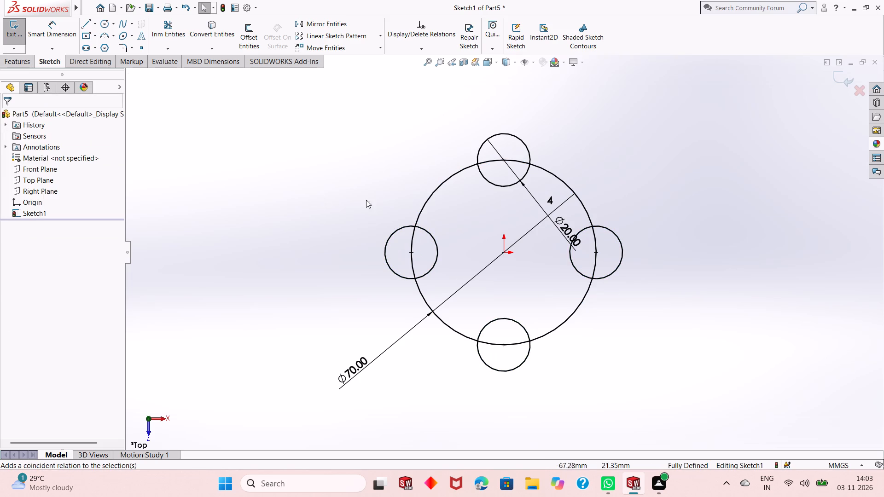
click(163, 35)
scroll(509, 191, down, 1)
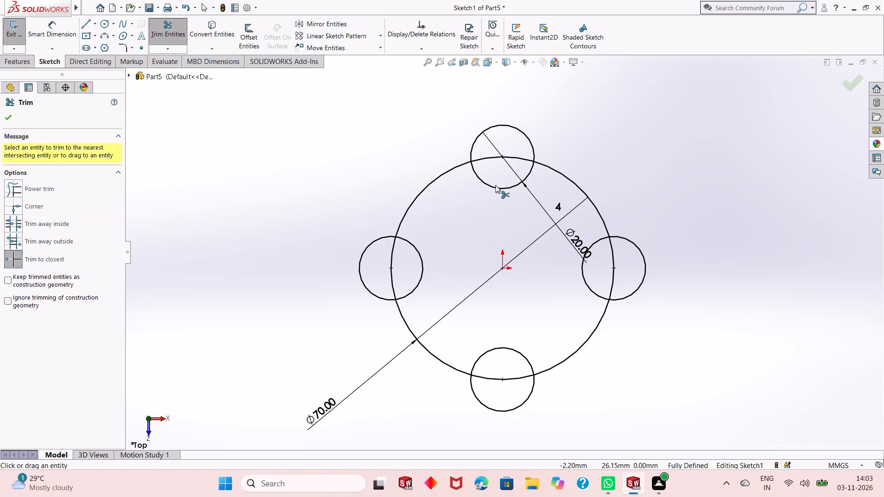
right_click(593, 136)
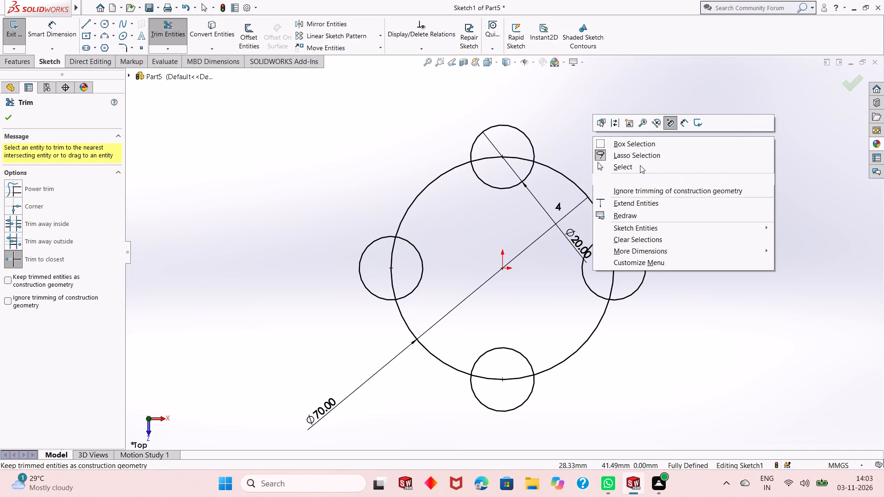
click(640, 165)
Sketch a tangent line from the upper-left side of the top 20 mm circle to the 70 mm circle.
click(81, 24)
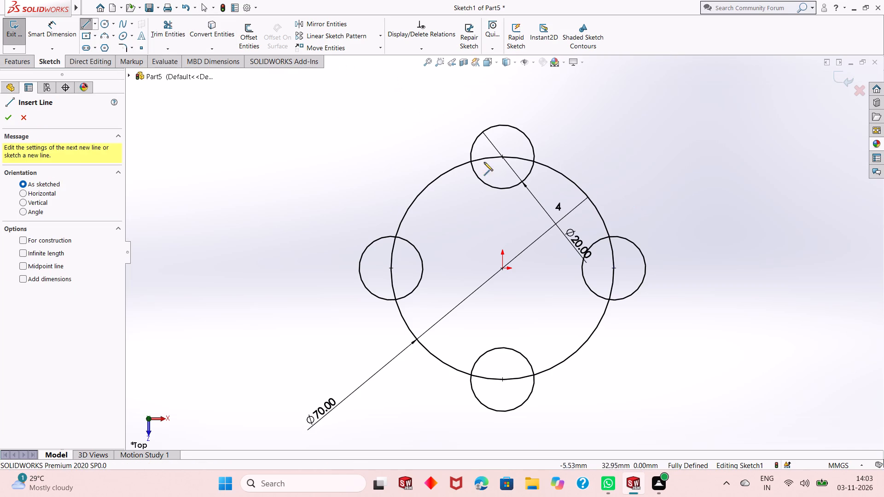
click(477, 134)
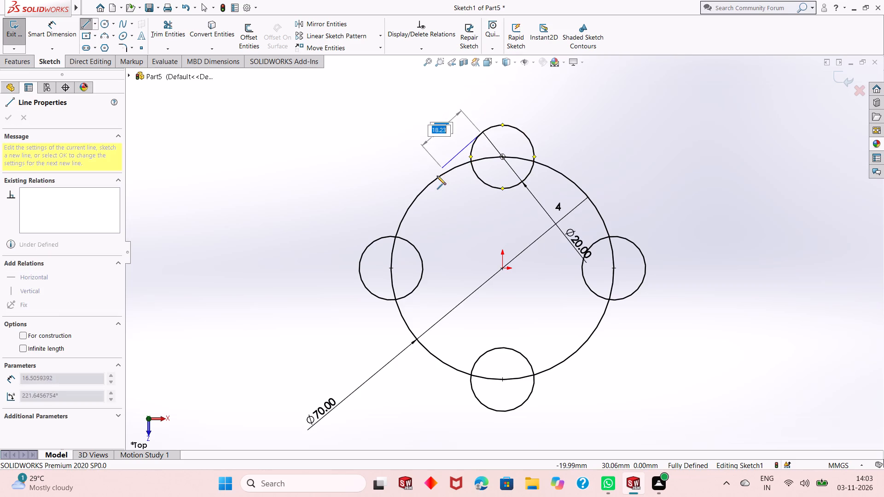
click(425, 186)
right_click(420, 151)
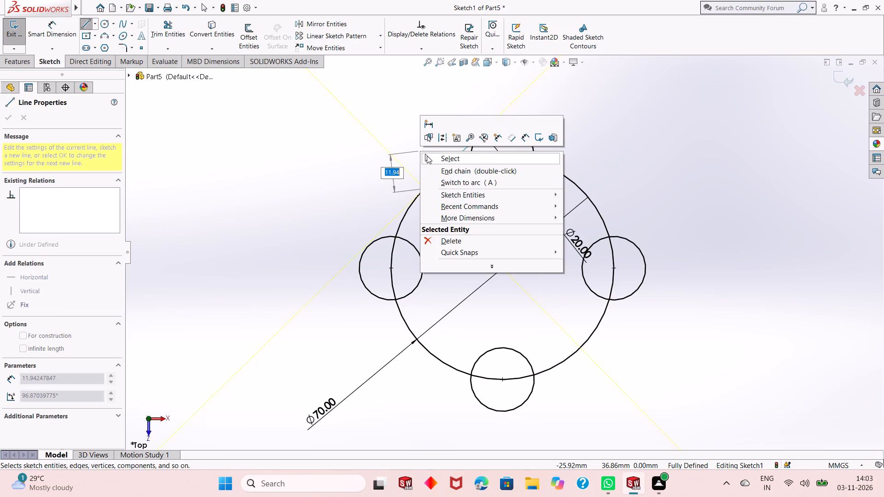
click(431, 158)
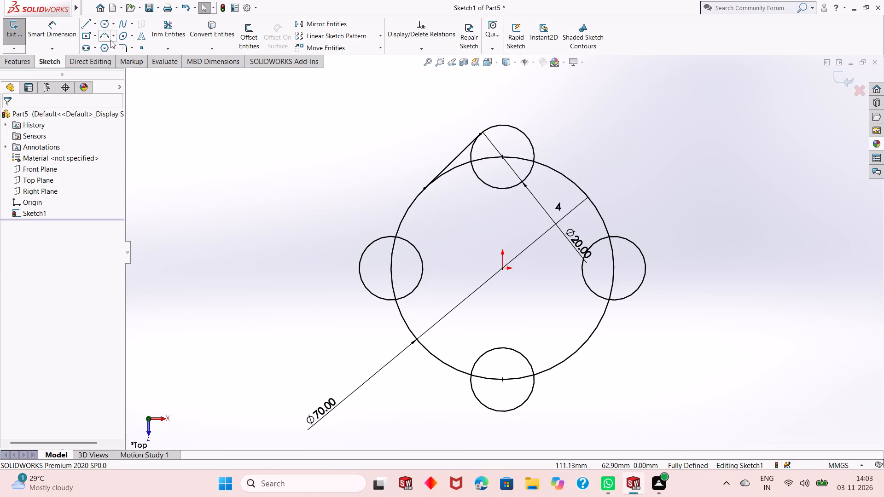
Sketch a line from the upper-right side of the top 20 mm circle down to the 70 mm circle.
click(86, 25)
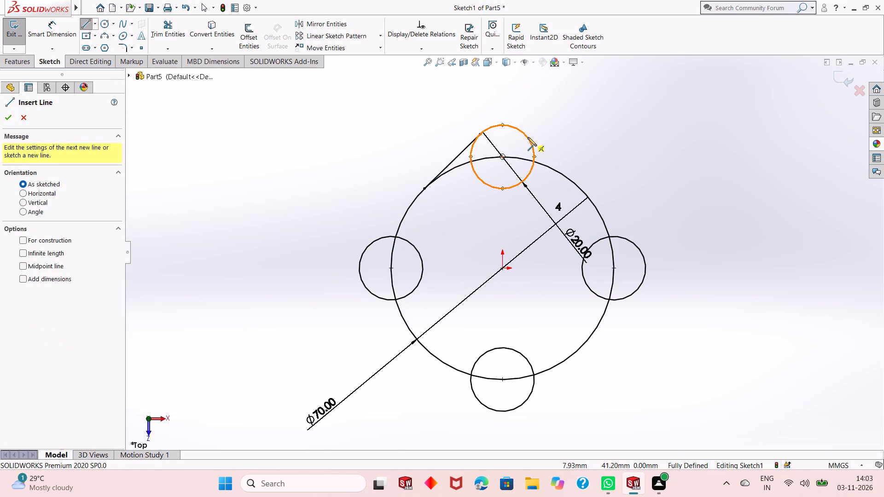
click(526, 133)
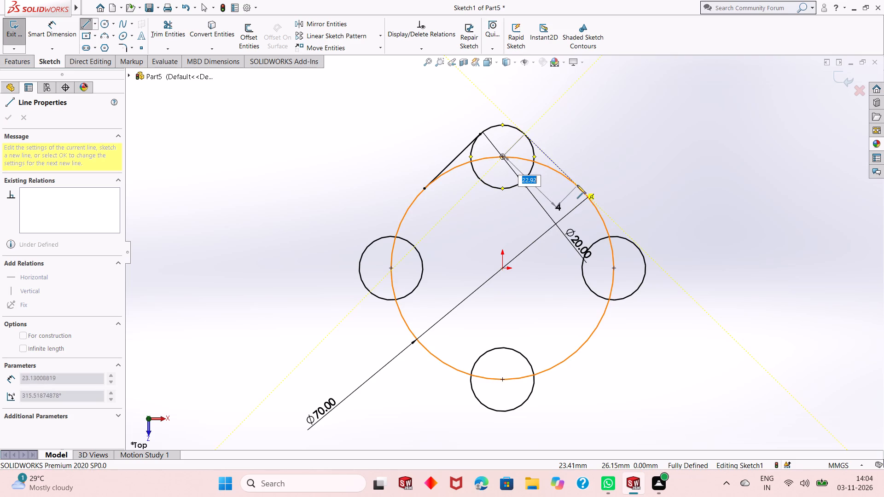
click(571, 179)
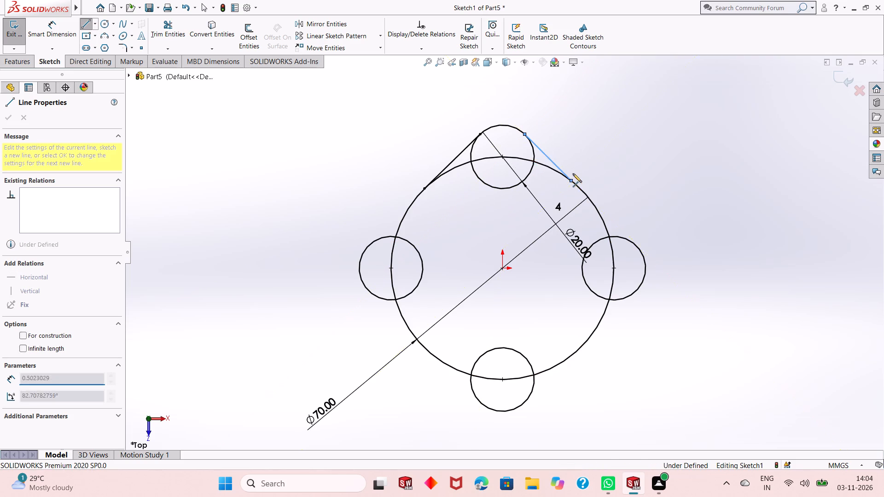
right_click(591, 149)
click(598, 156)
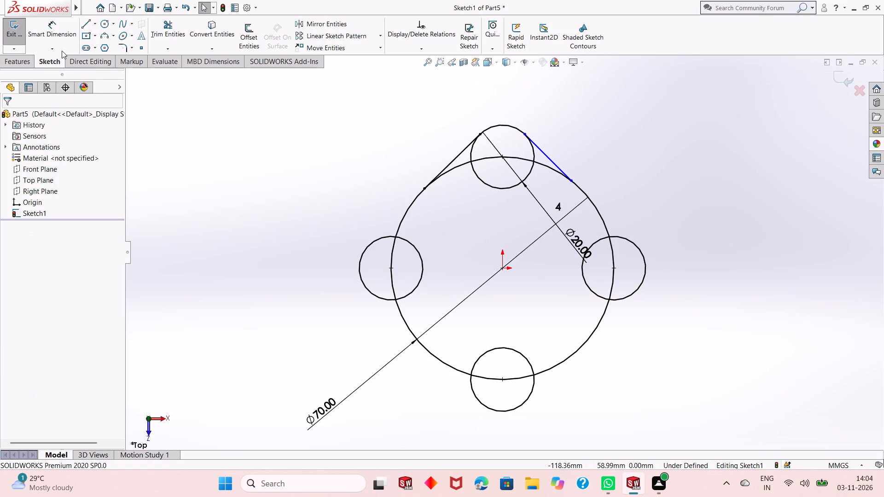
Sketch a tangent line from the lower-left side of the left 20 mm circle to the 70 mm circle.
click(87, 23)
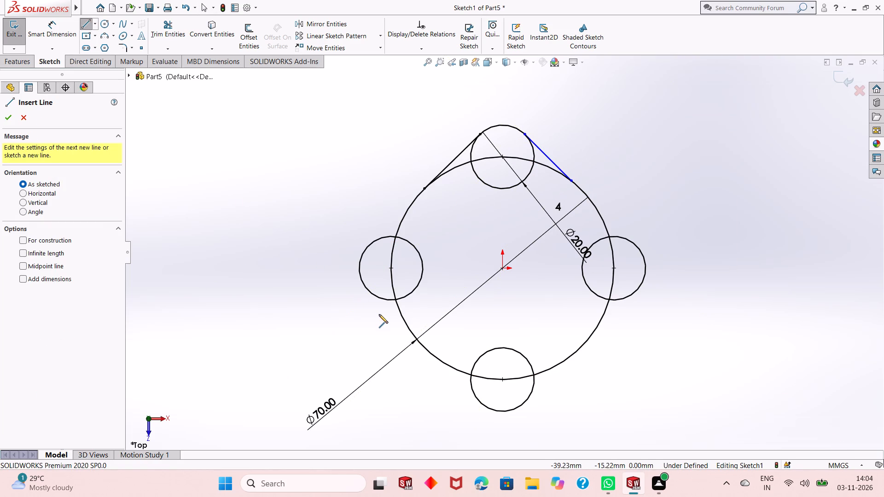
click(369, 291)
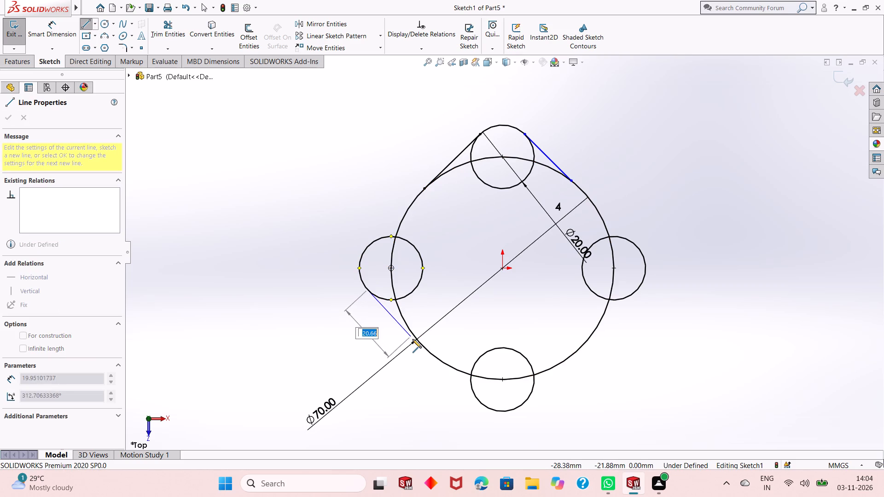
click(414, 336)
right_click(420, 306)
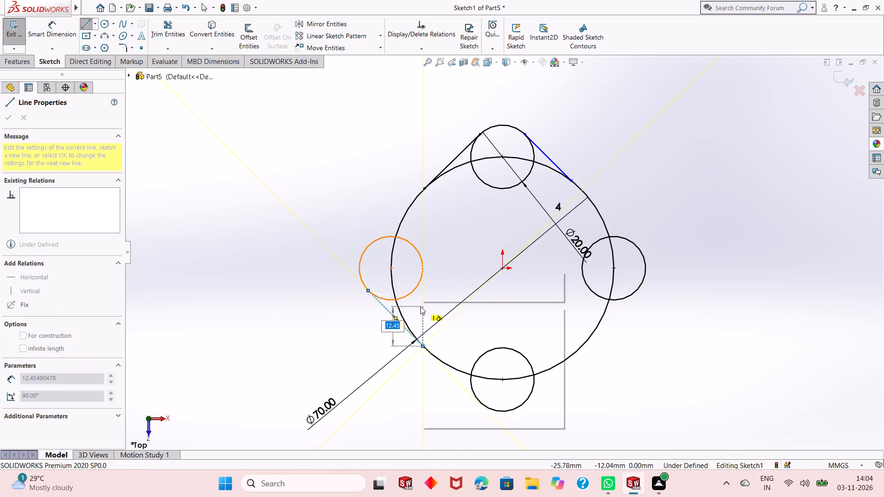
click(428, 312)
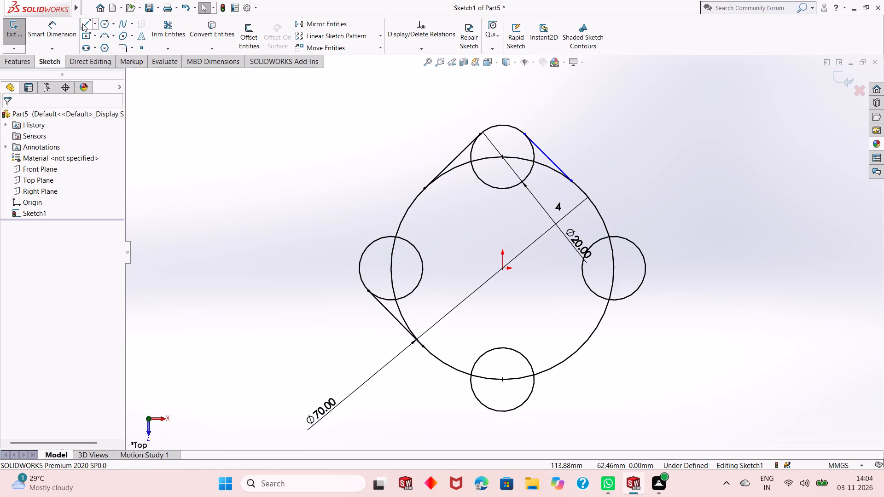
Sketch a line from the upper-left side of the left 20 mm circle up to the 70 mm circle.
click(83, 23)
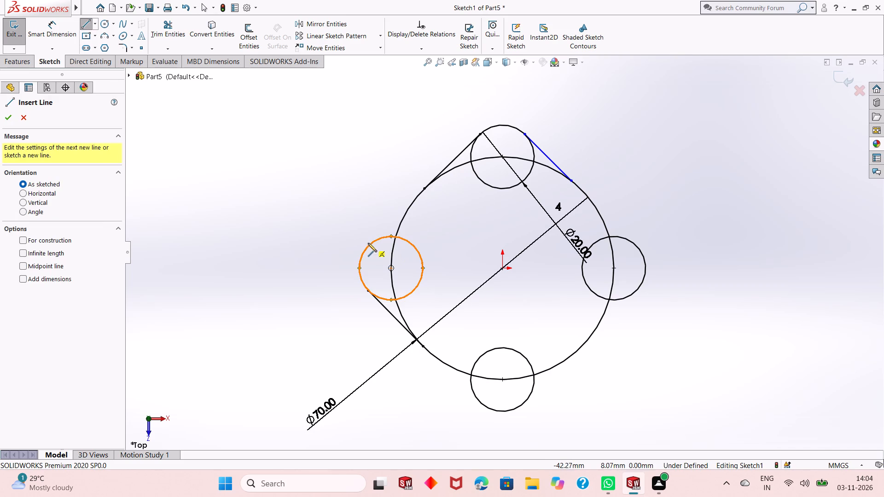
click(369, 246)
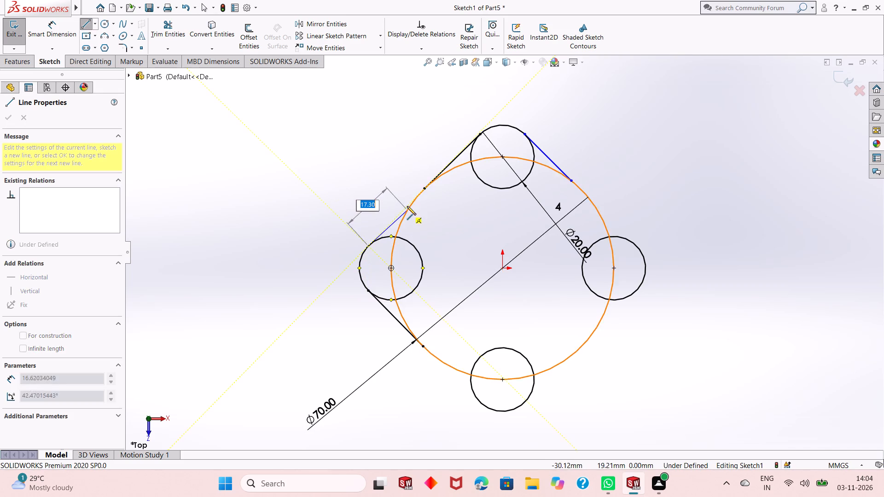
click(414, 198)
right_click(406, 176)
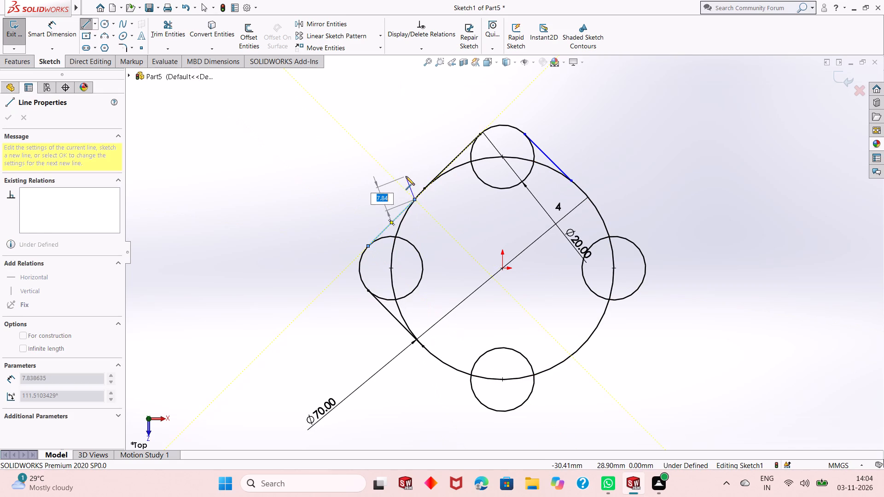
click(414, 180)
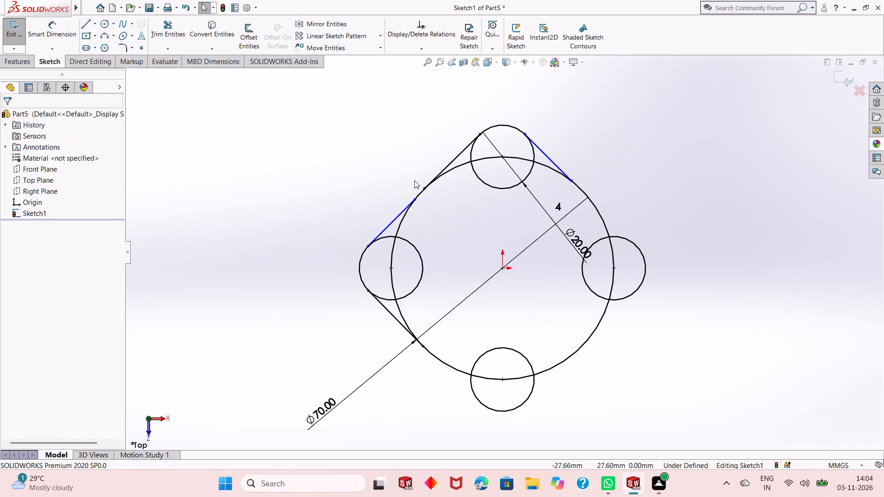
Sketch a line from the lower-left side of the bottom 20 mm circle up to the 70 mm circle.
click(83, 24)
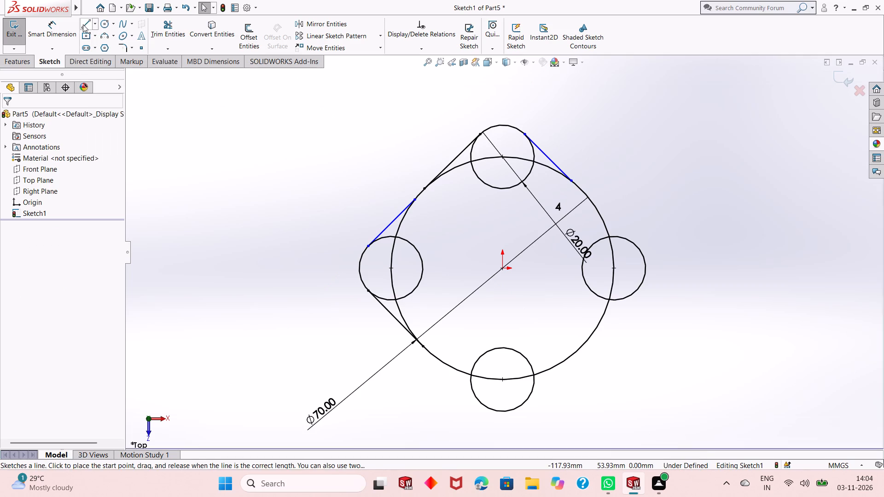
click(477, 402)
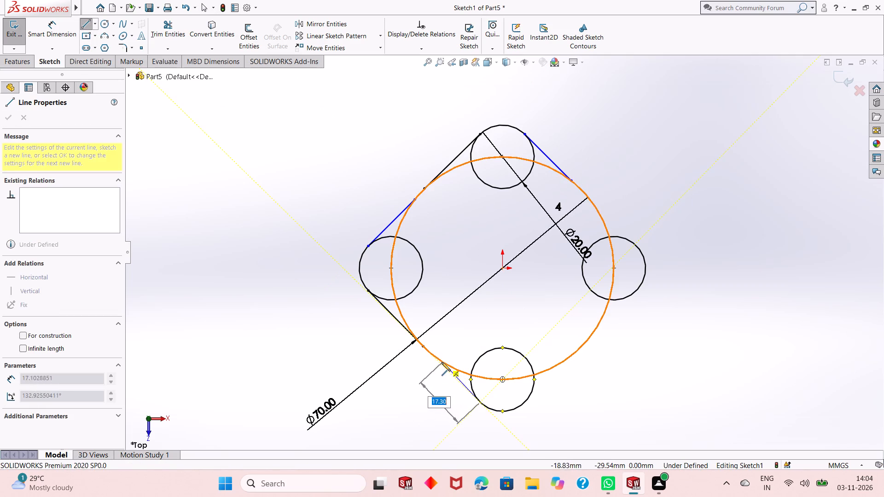
click(436, 359)
right_click(444, 326)
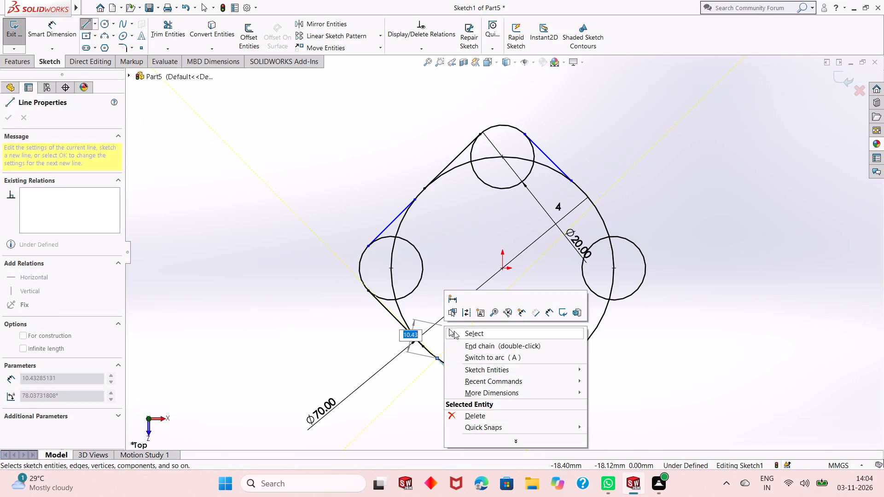
click(454, 331)
Sketch a line about 20.7 mm long at 45° from the lower-right side of the bottom 20 mm circle to the 70 mm circle.
click(88, 24)
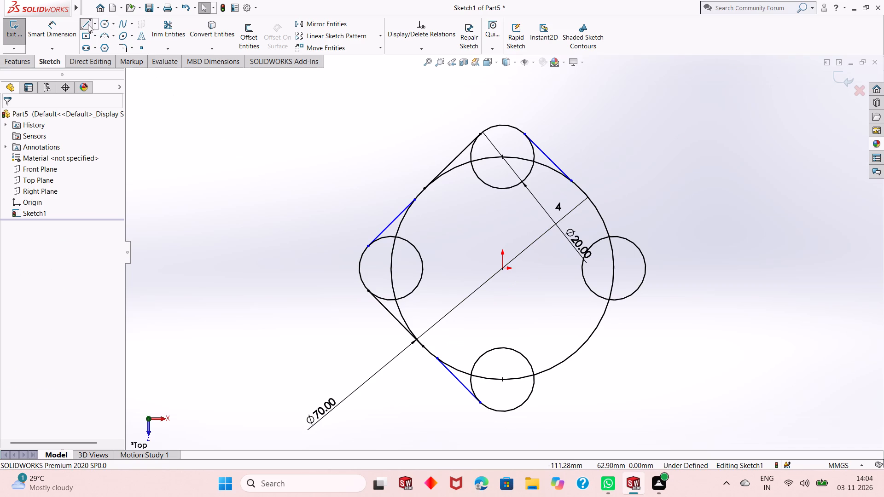
click(524, 402)
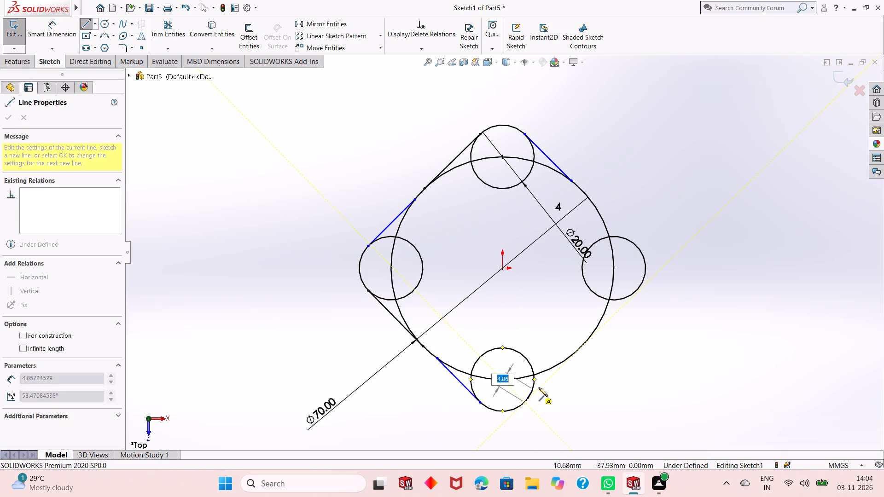
click(573, 355)
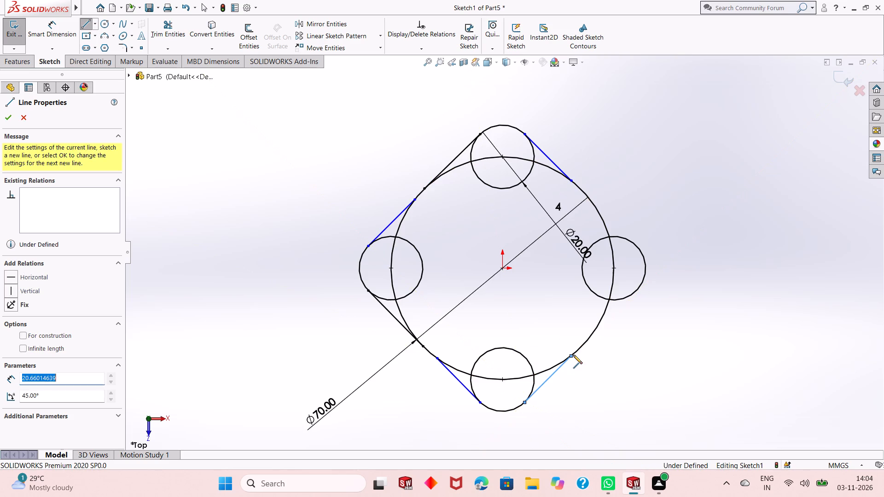
right_click(615, 348)
click(628, 352)
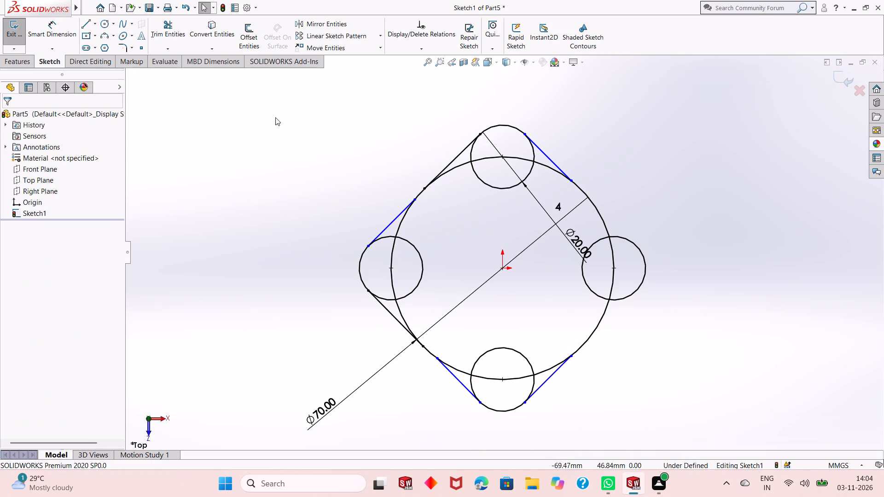
Sketch a tangent line about 24.5 mm long from the lower-right side of the right 20 mm circle to the 70 mm circle.
click(83, 26)
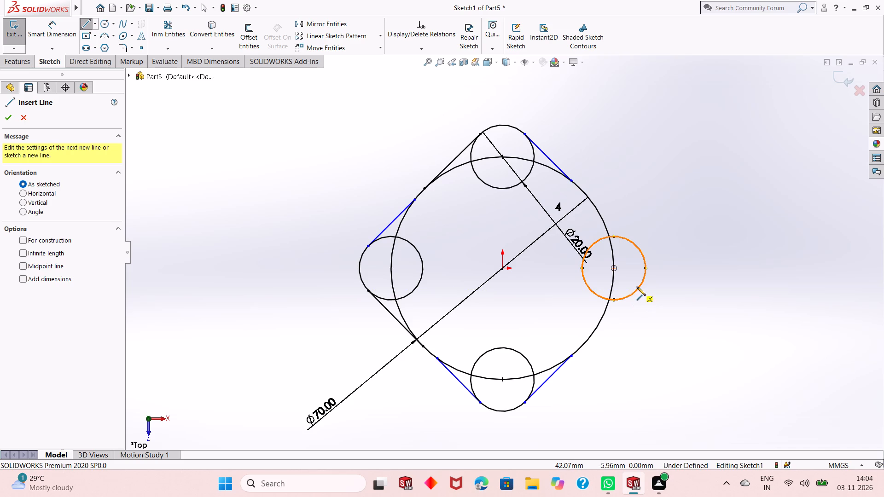
click(639, 286)
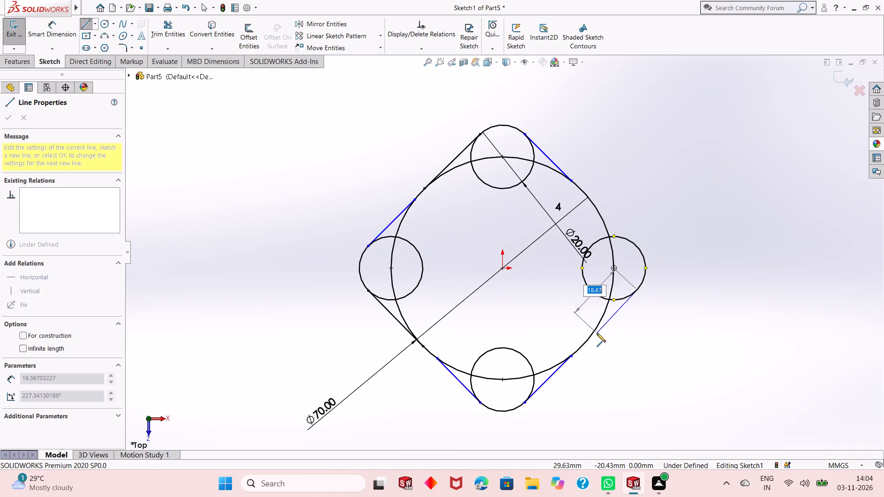
click(585, 342)
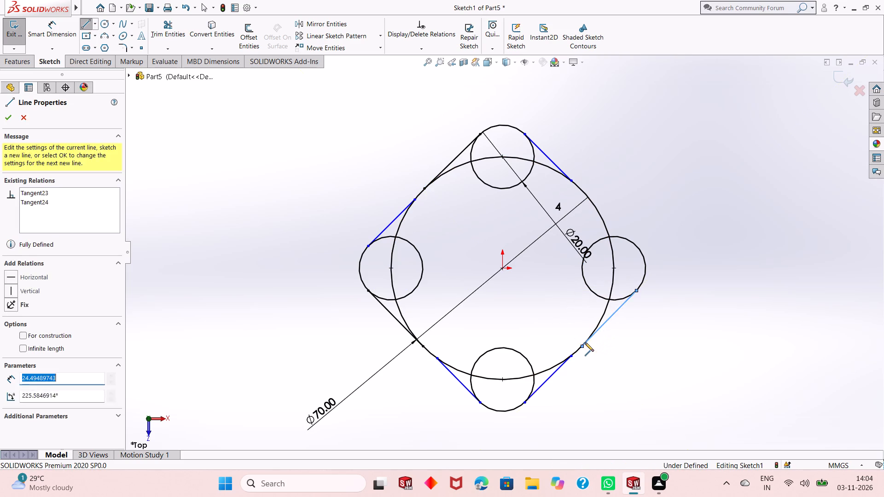
right_click(633, 313)
click(658, 316)
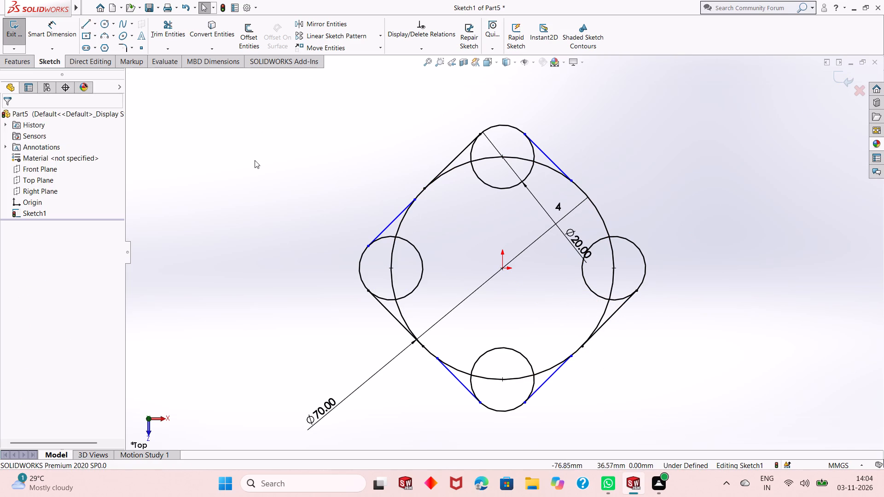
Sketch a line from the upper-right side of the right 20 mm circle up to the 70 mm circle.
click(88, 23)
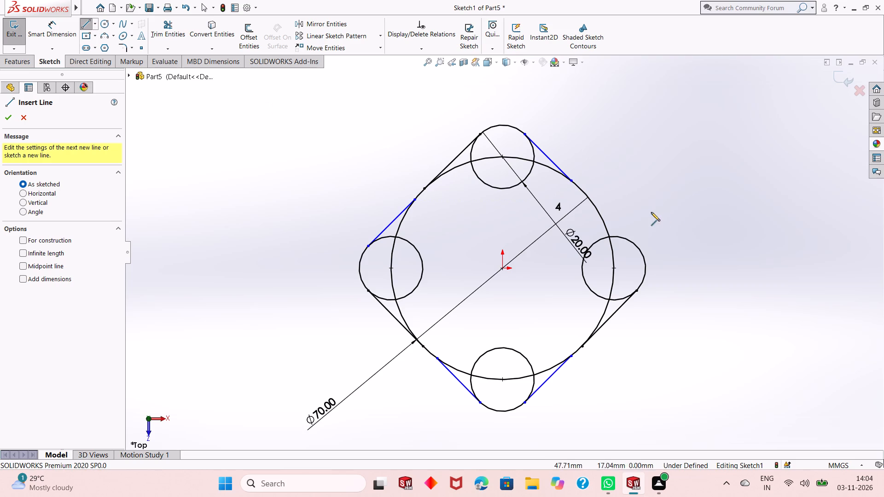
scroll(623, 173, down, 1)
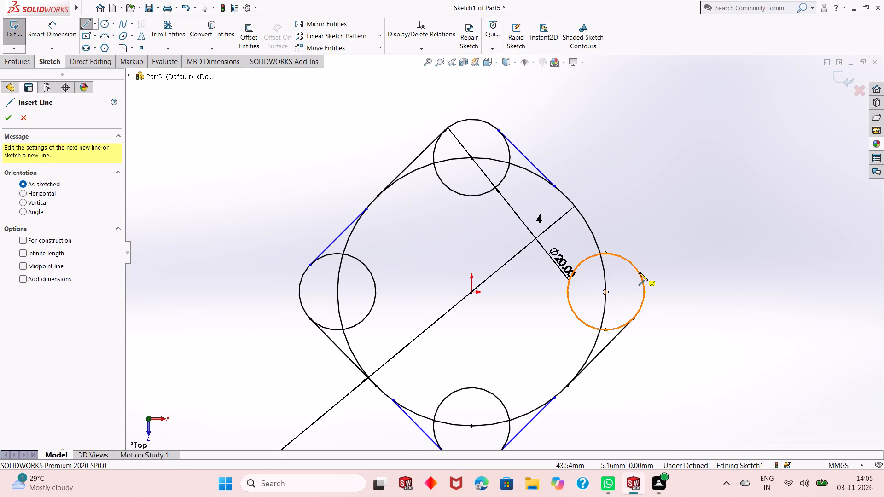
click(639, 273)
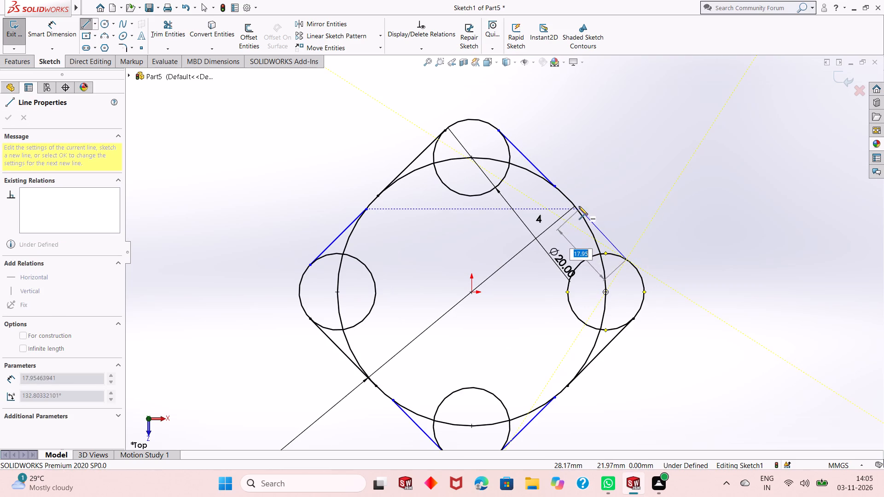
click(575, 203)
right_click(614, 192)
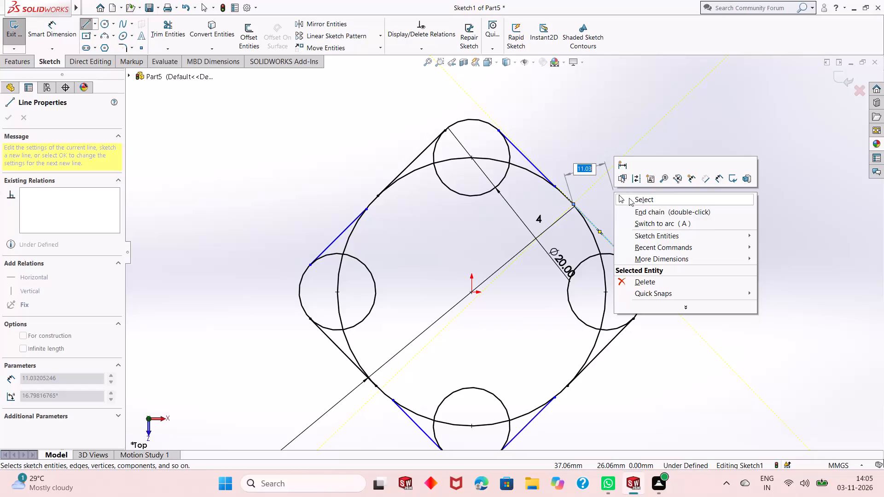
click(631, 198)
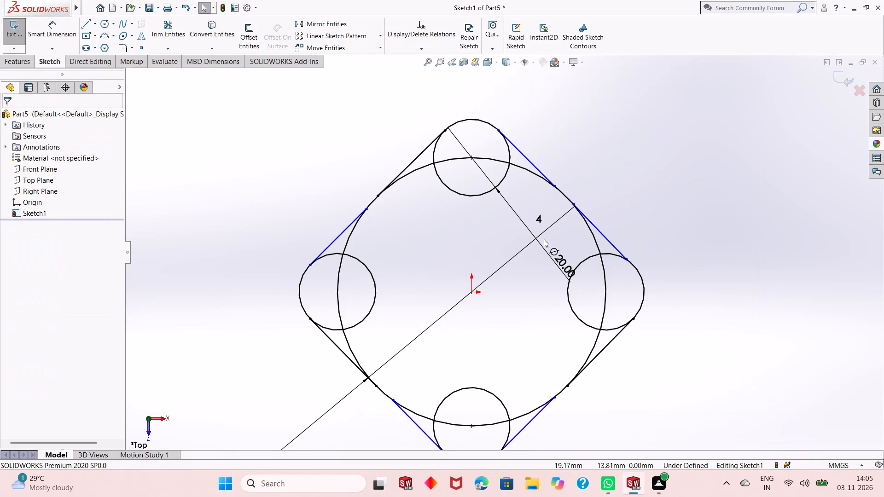
Add tangent relations between the line at the left 20 mm circle's upper-left side and both that circle and the 70 mm circle.
click(335, 238)
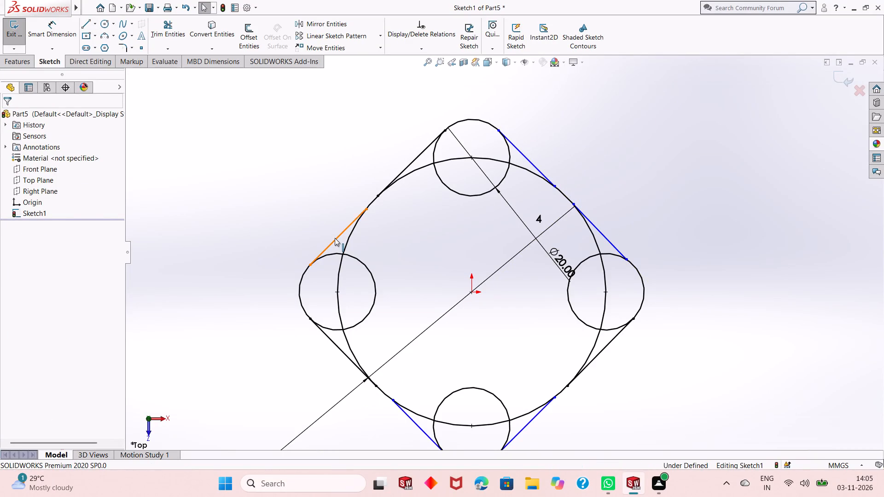
ctrl+click(337, 254)
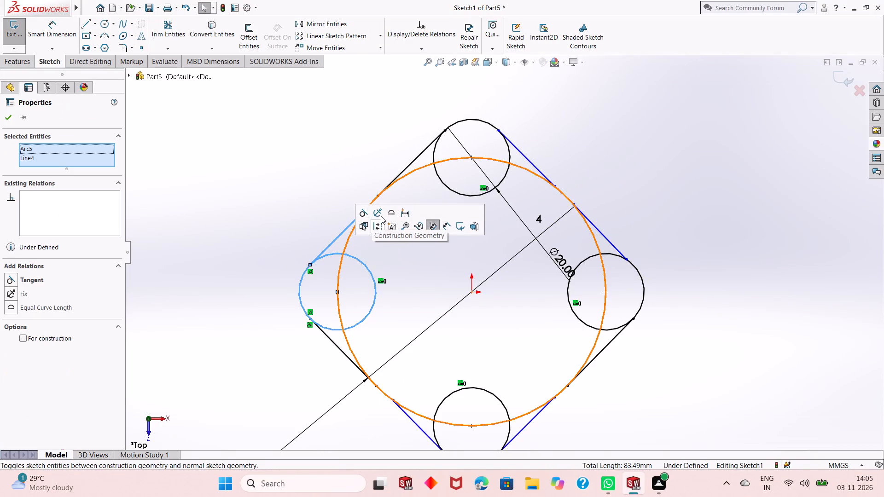
click(366, 214)
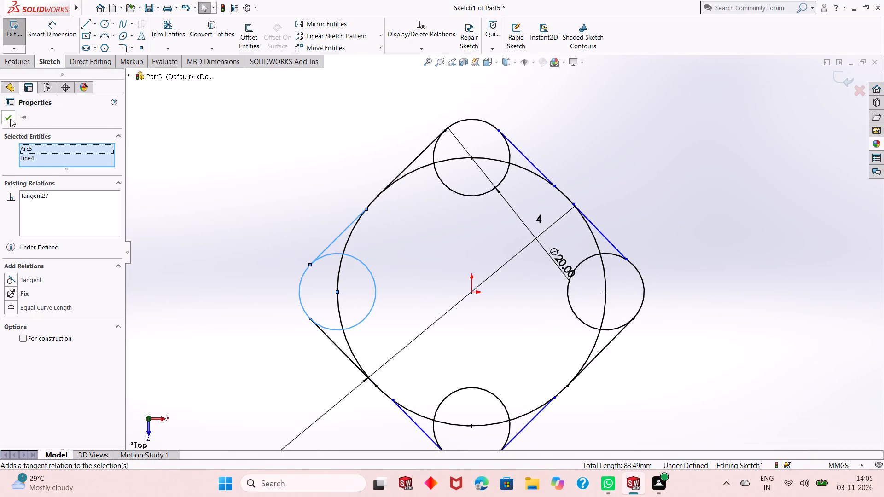
click(10, 119)
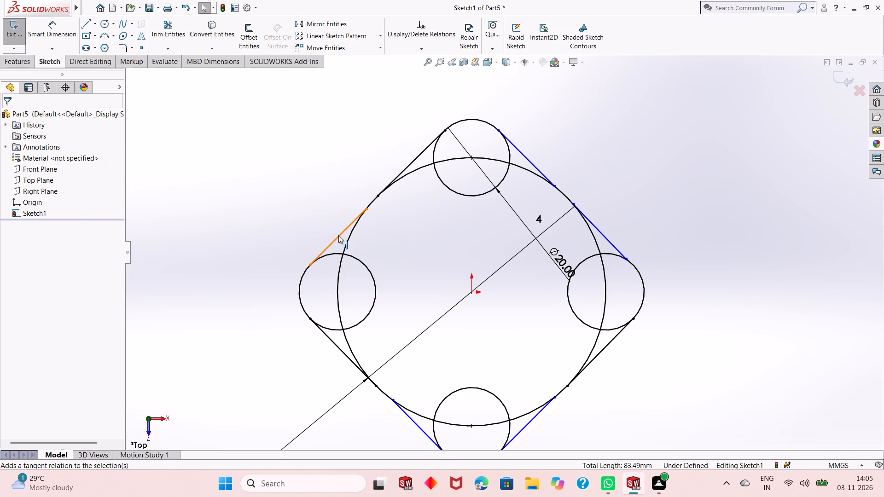
click(338, 234)
ctrl+click(349, 238)
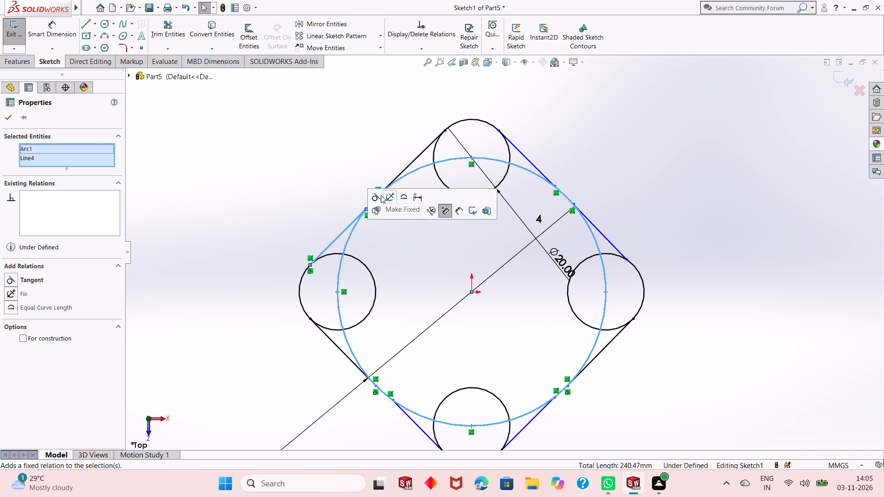
click(378, 195)
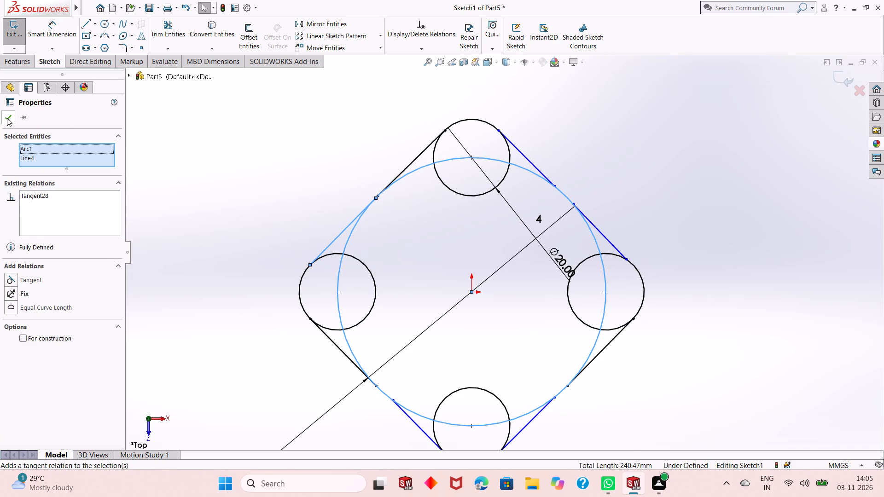
click(8, 118)
Delete the two upper-right lines that join the top and right 20 mm circles to the 70 mm circle.
scroll(385, 185, down, 4)
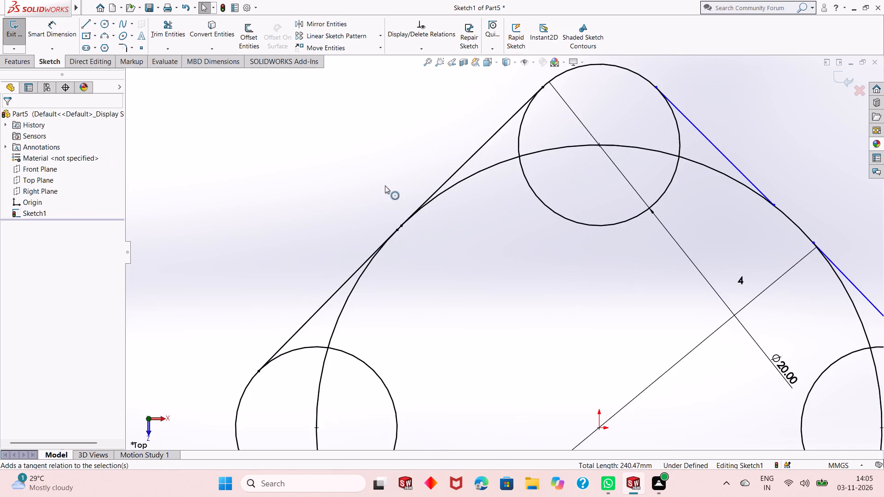
scroll(386, 214, down, 3)
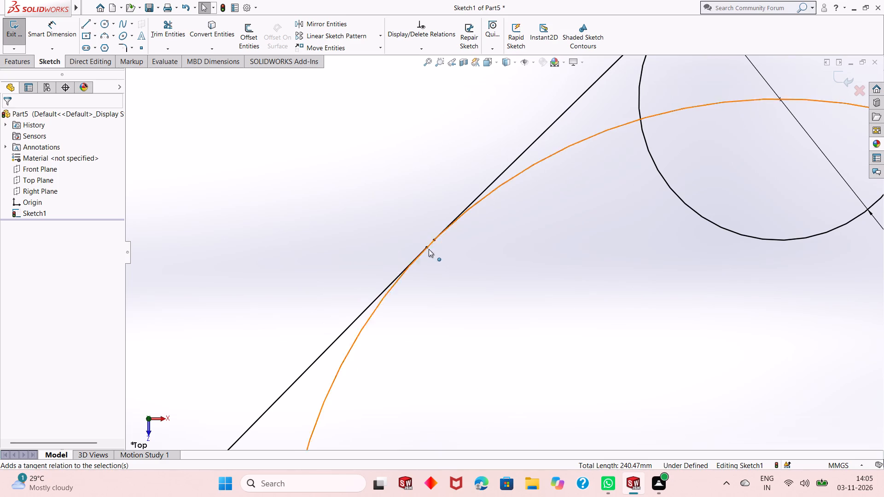
scroll(427, 255, up, 7)
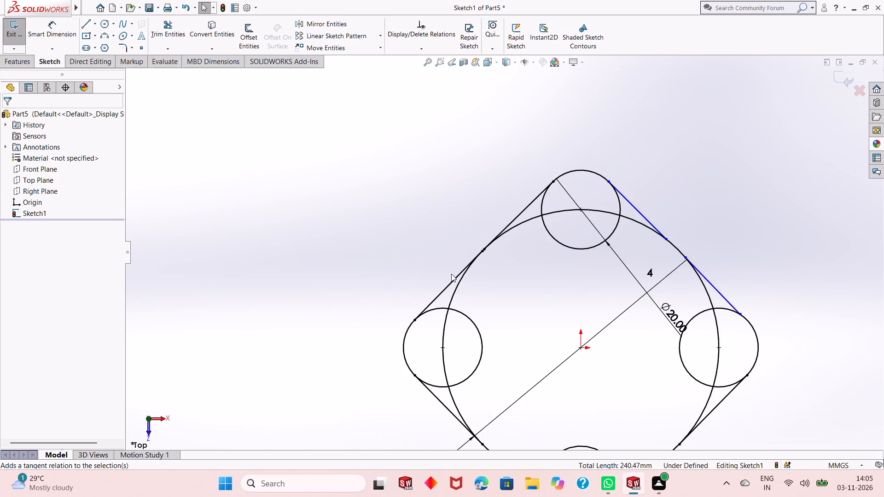
scroll(519, 320, up, 1)
scroll(683, 254, down, 3)
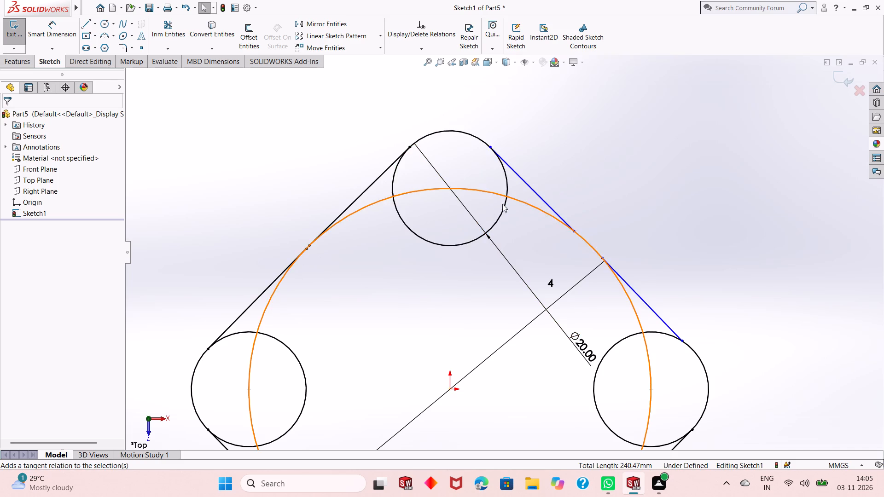
scroll(554, 232, up, 1)
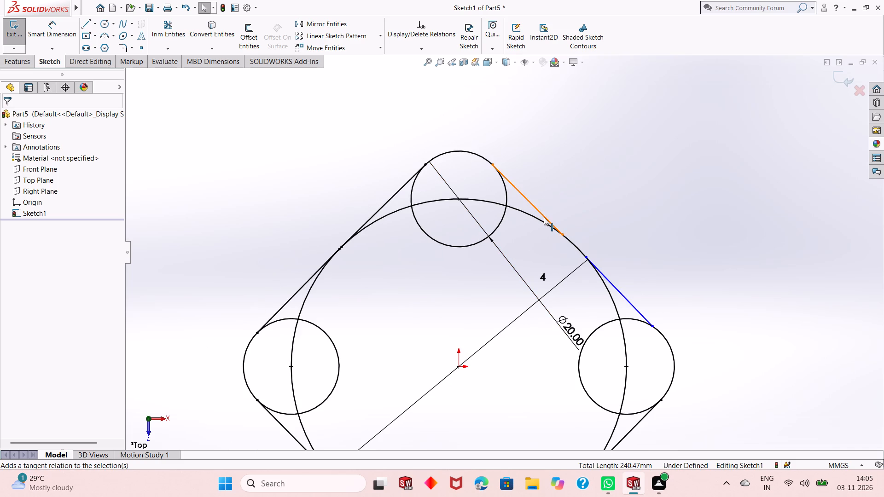
click(544, 217)
ctrl+click(640, 313)
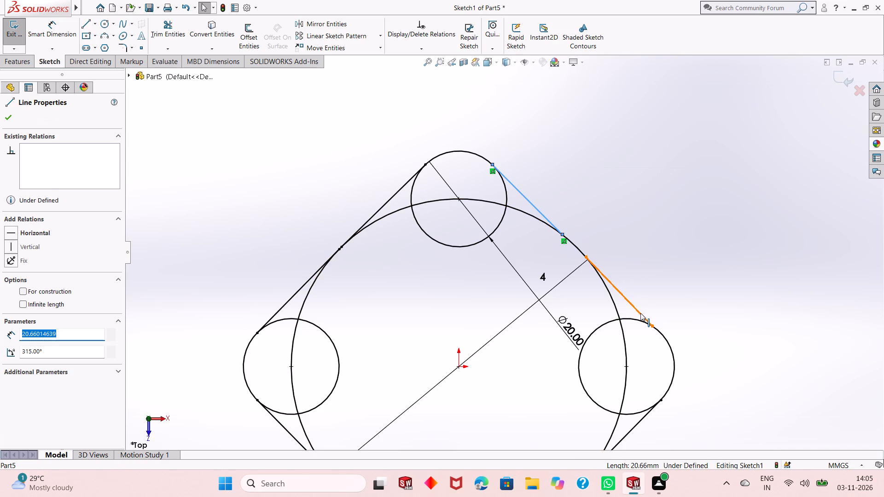
right_click(697, 200)
click(708, 326)
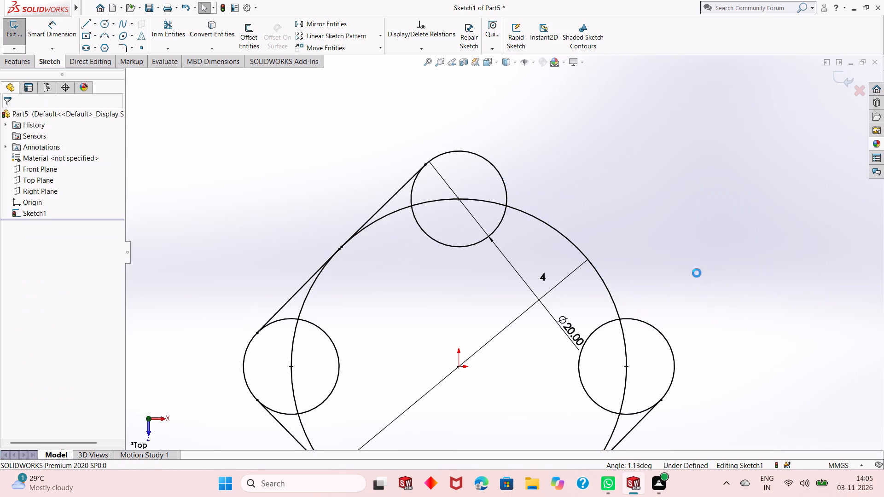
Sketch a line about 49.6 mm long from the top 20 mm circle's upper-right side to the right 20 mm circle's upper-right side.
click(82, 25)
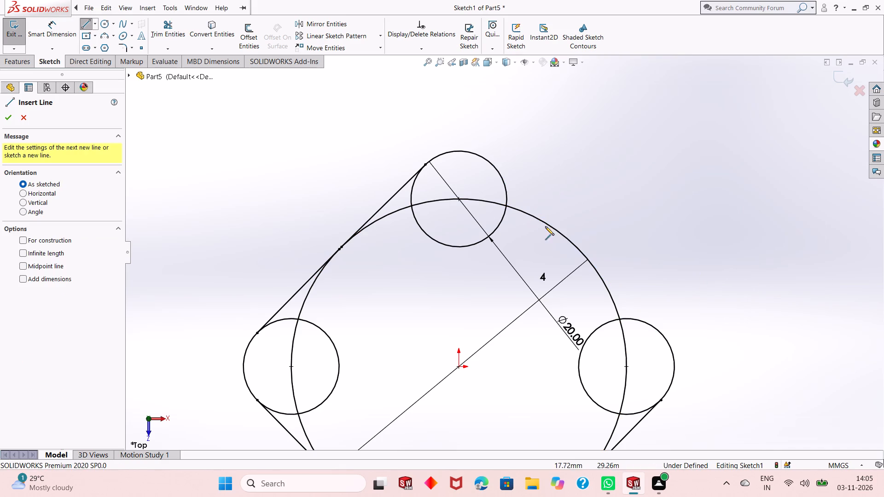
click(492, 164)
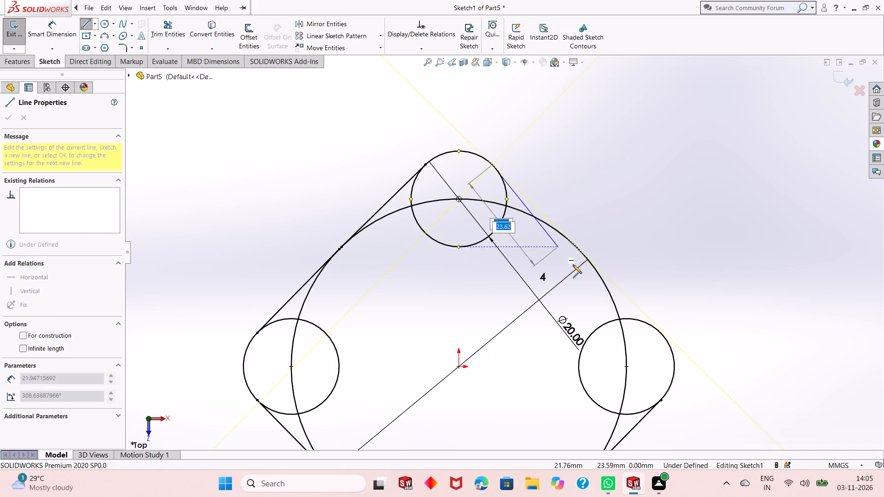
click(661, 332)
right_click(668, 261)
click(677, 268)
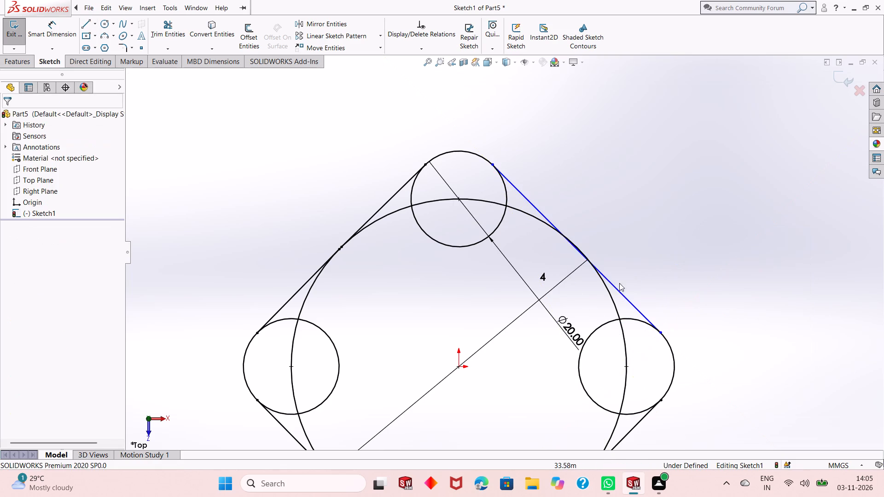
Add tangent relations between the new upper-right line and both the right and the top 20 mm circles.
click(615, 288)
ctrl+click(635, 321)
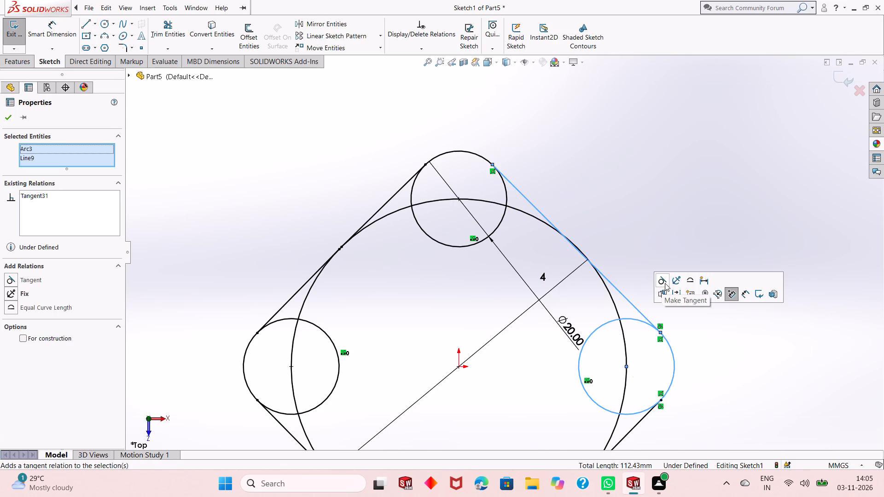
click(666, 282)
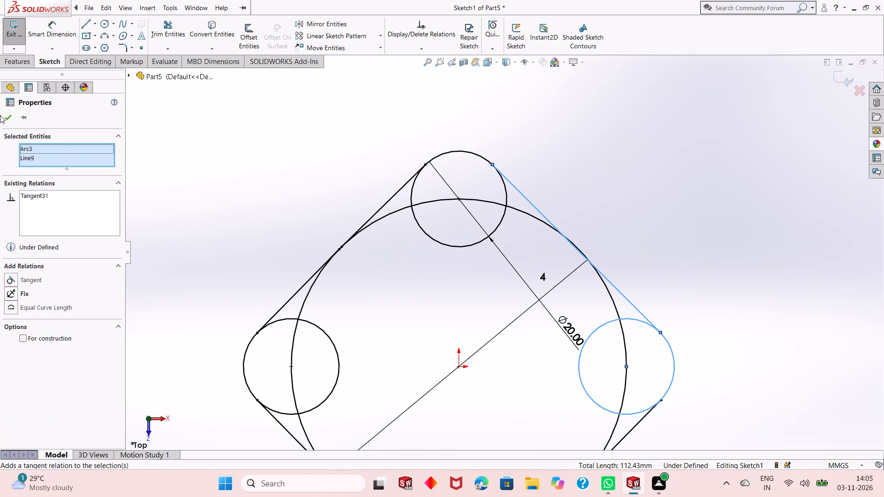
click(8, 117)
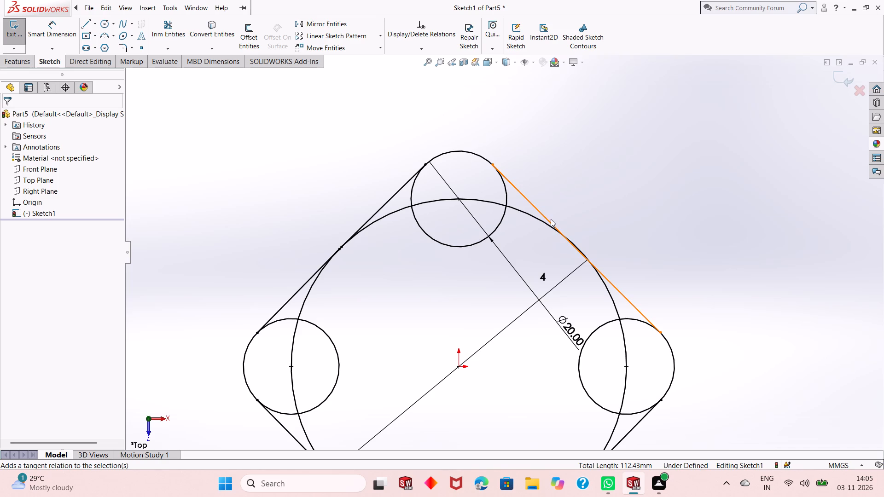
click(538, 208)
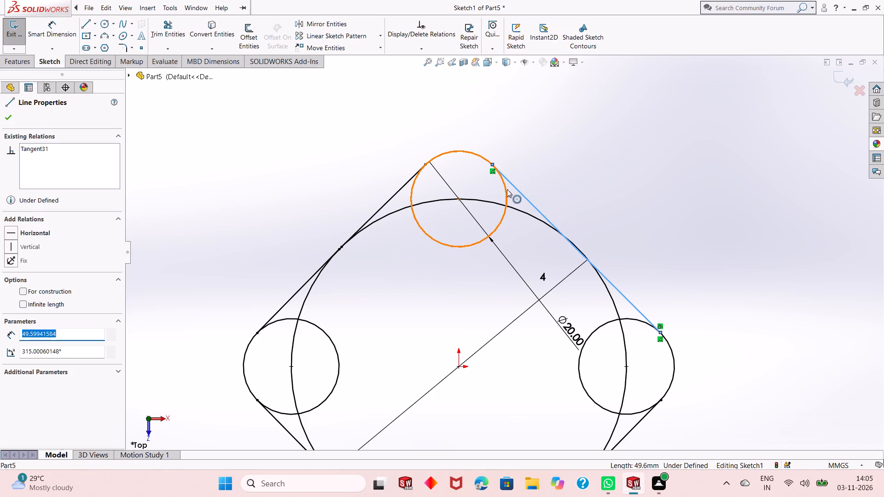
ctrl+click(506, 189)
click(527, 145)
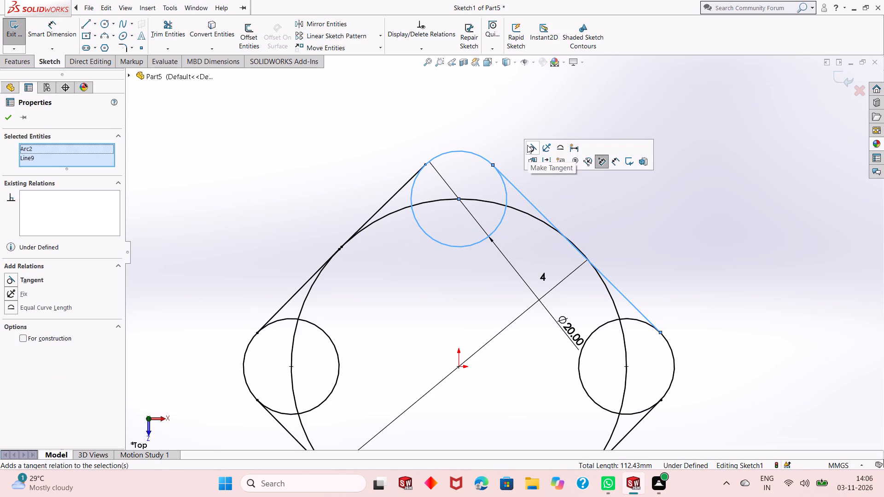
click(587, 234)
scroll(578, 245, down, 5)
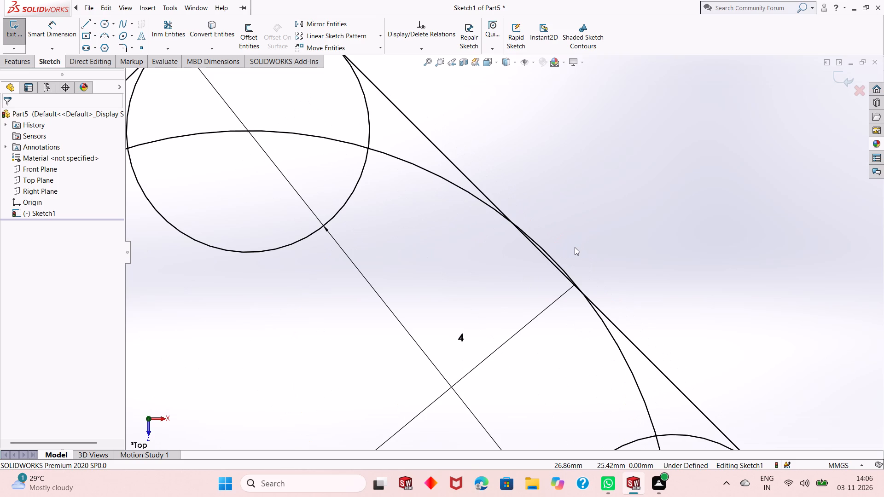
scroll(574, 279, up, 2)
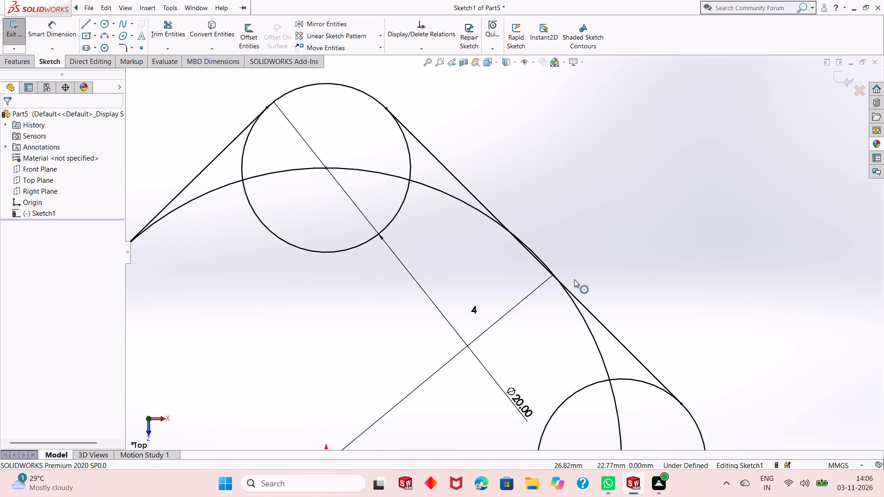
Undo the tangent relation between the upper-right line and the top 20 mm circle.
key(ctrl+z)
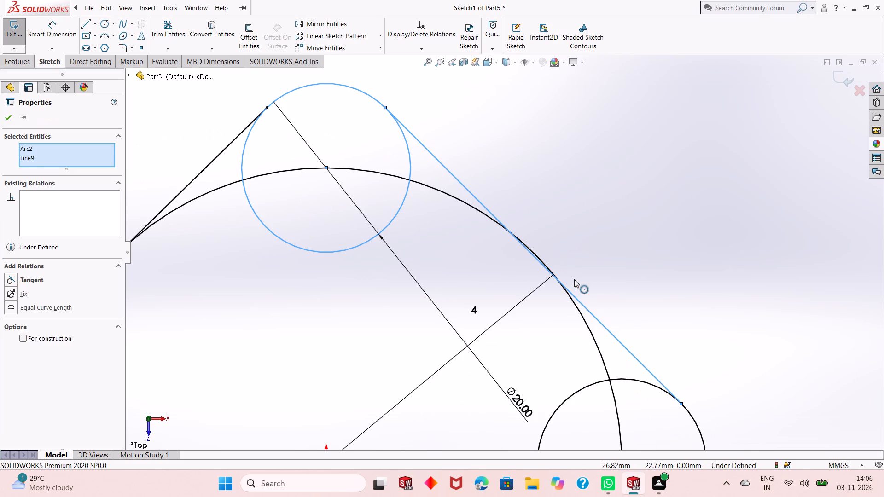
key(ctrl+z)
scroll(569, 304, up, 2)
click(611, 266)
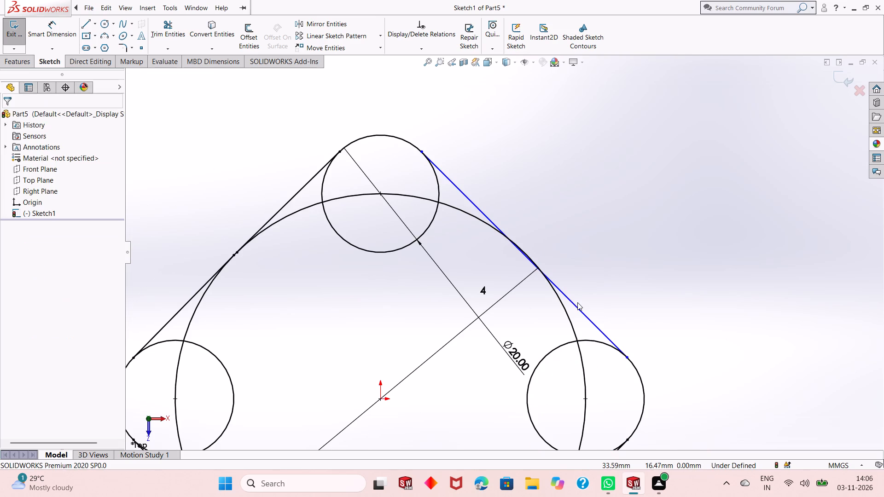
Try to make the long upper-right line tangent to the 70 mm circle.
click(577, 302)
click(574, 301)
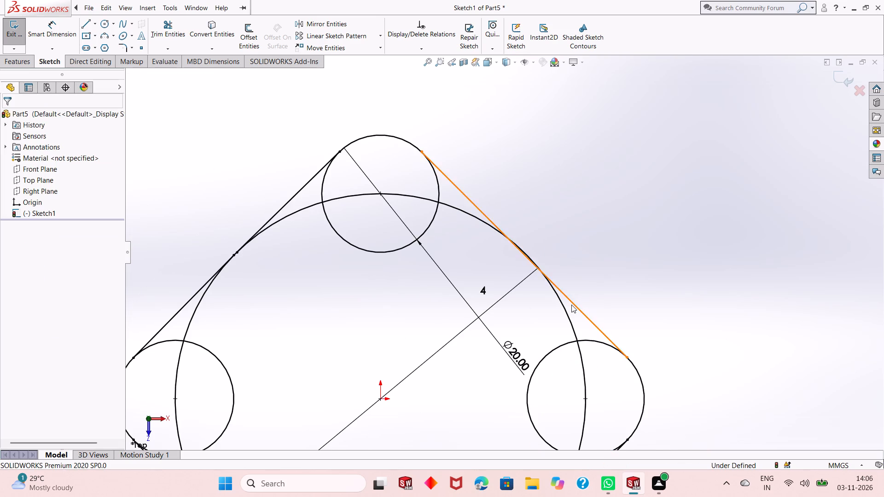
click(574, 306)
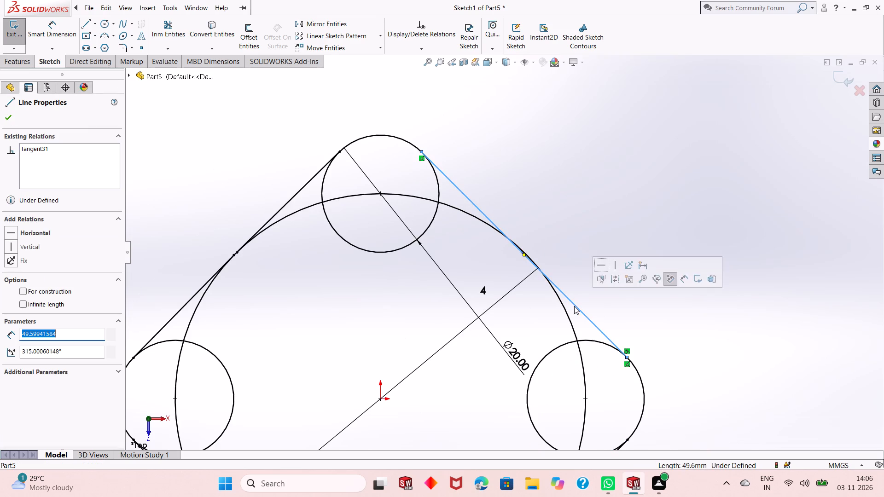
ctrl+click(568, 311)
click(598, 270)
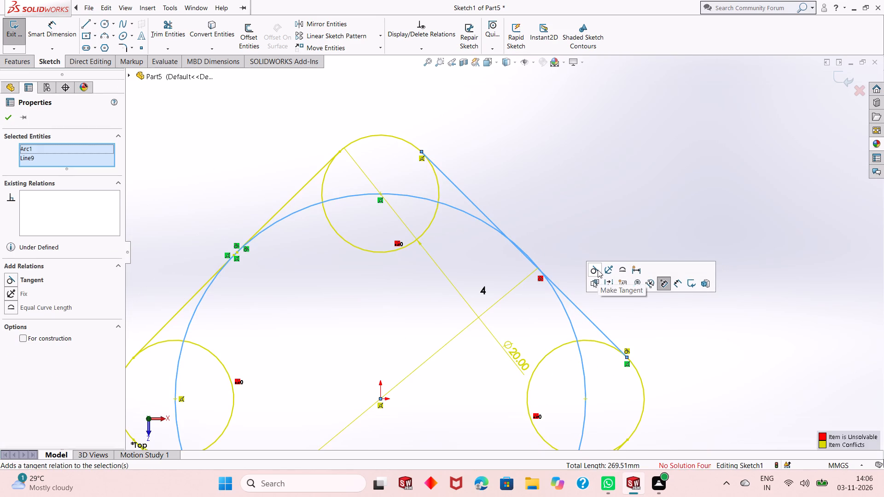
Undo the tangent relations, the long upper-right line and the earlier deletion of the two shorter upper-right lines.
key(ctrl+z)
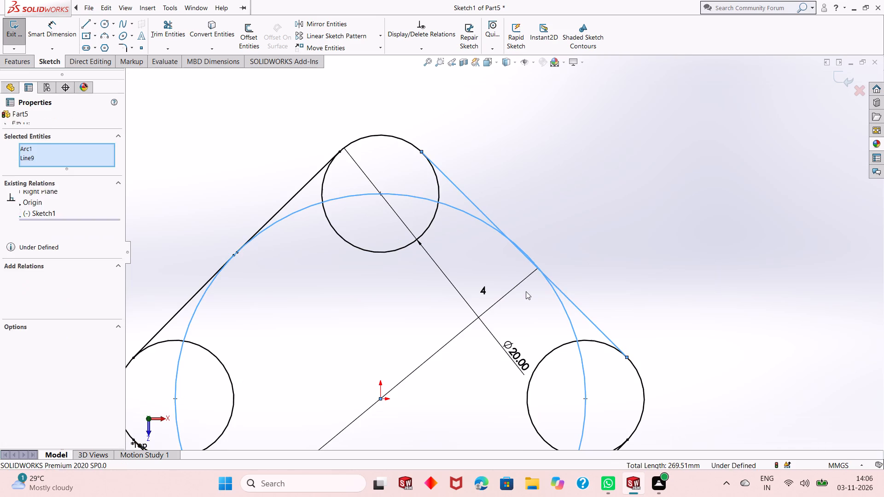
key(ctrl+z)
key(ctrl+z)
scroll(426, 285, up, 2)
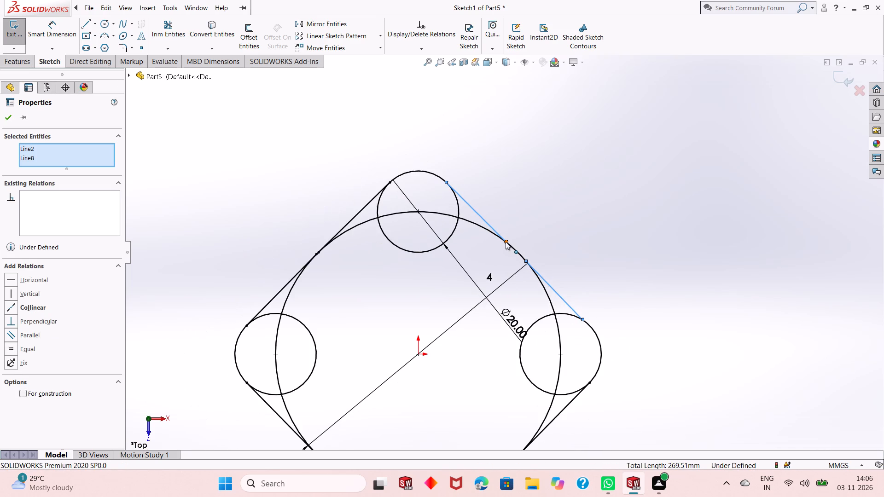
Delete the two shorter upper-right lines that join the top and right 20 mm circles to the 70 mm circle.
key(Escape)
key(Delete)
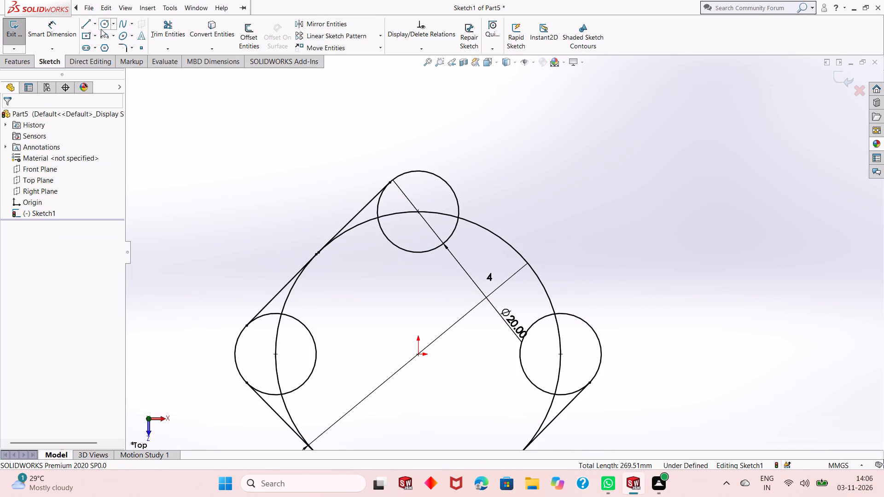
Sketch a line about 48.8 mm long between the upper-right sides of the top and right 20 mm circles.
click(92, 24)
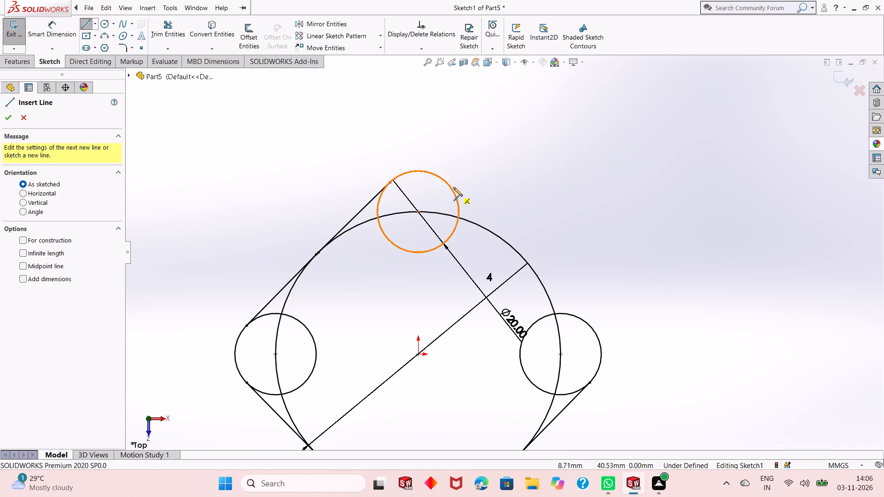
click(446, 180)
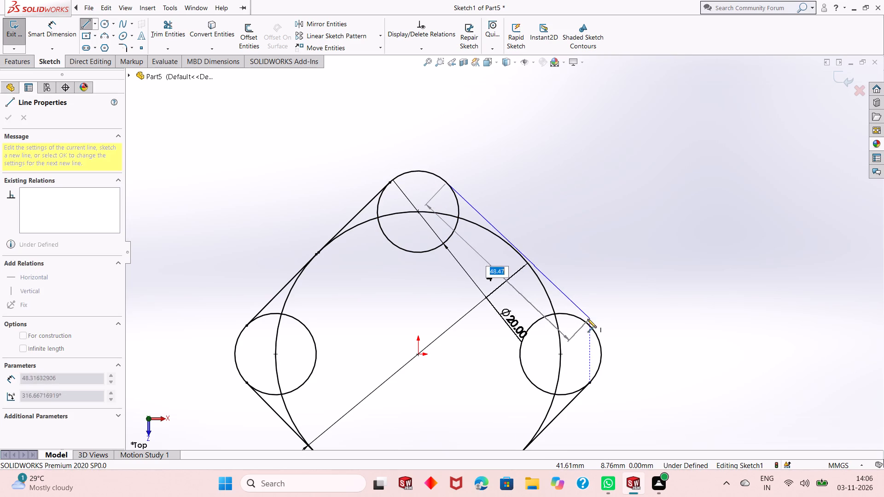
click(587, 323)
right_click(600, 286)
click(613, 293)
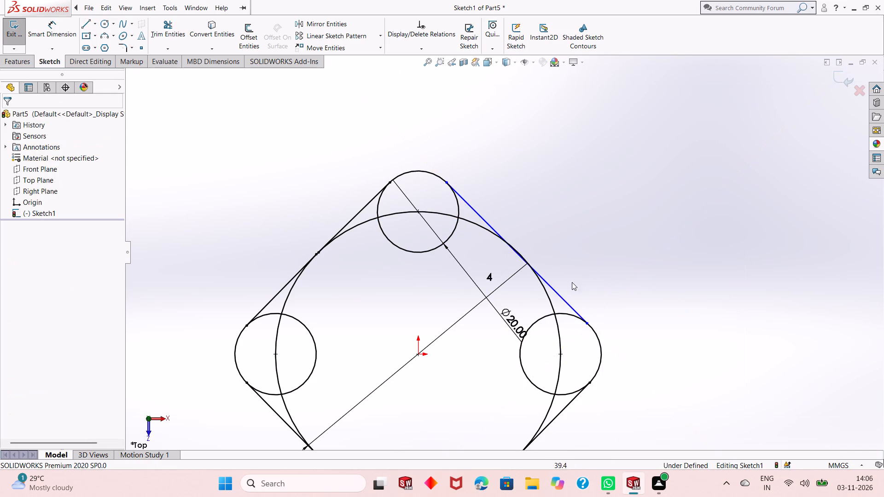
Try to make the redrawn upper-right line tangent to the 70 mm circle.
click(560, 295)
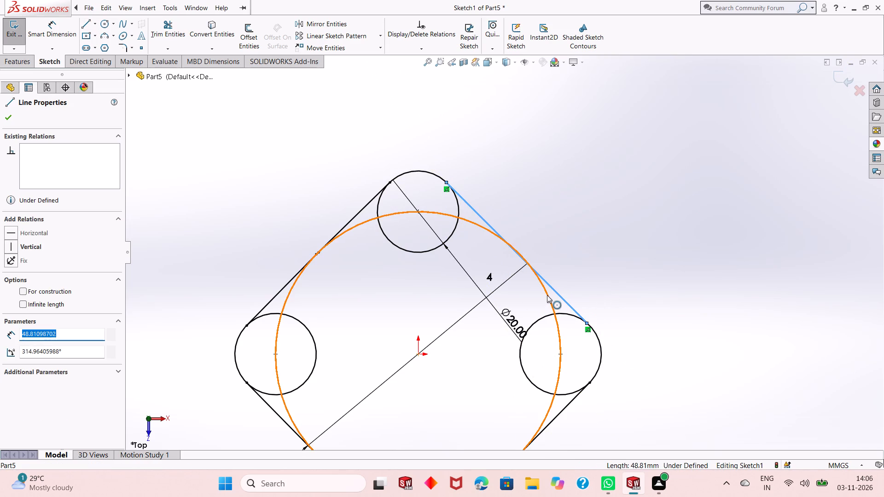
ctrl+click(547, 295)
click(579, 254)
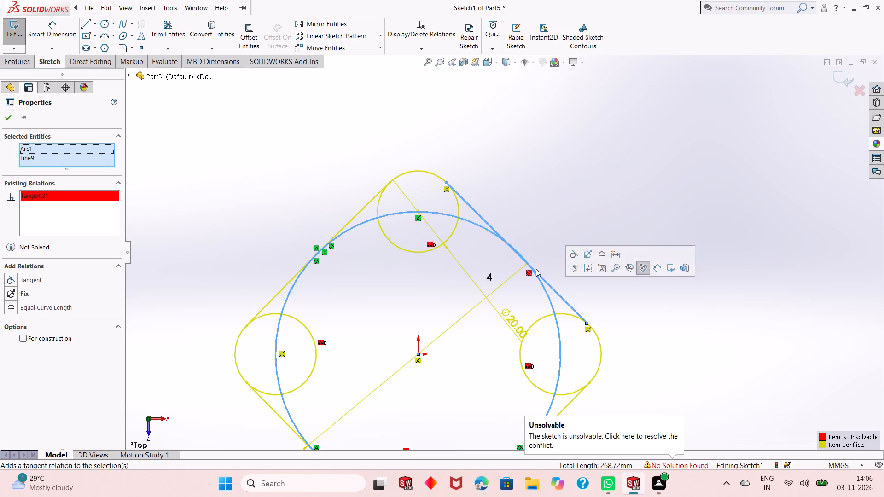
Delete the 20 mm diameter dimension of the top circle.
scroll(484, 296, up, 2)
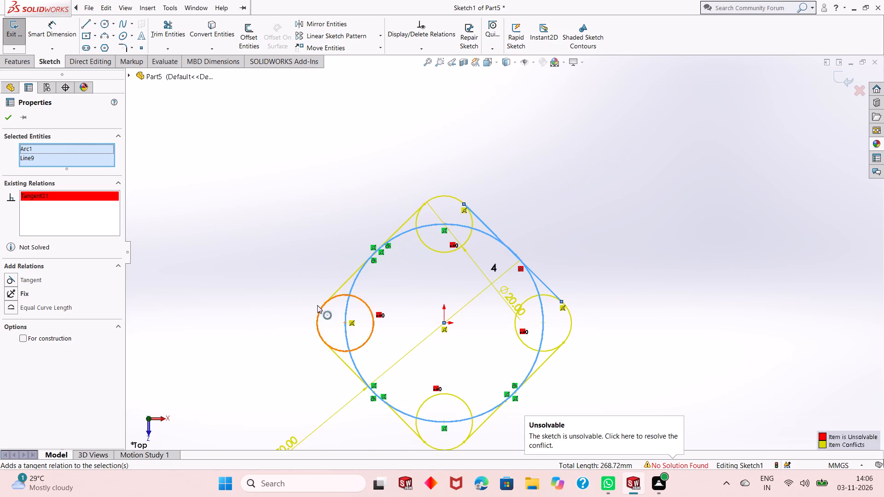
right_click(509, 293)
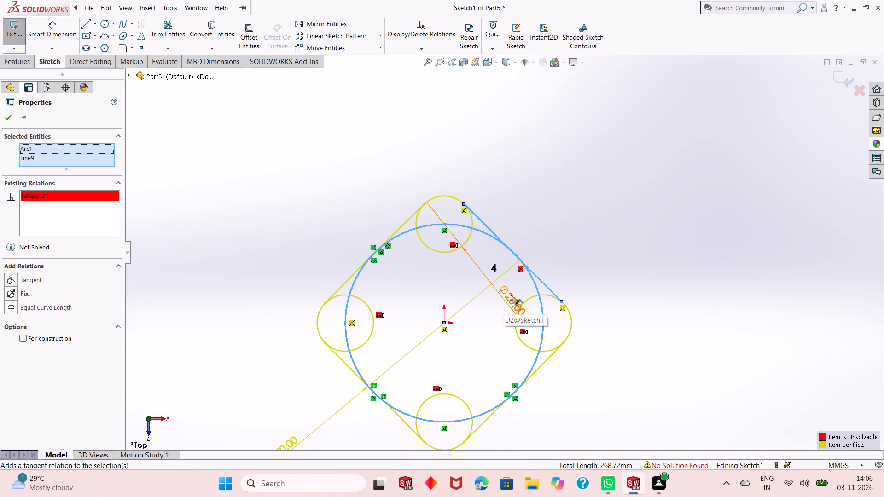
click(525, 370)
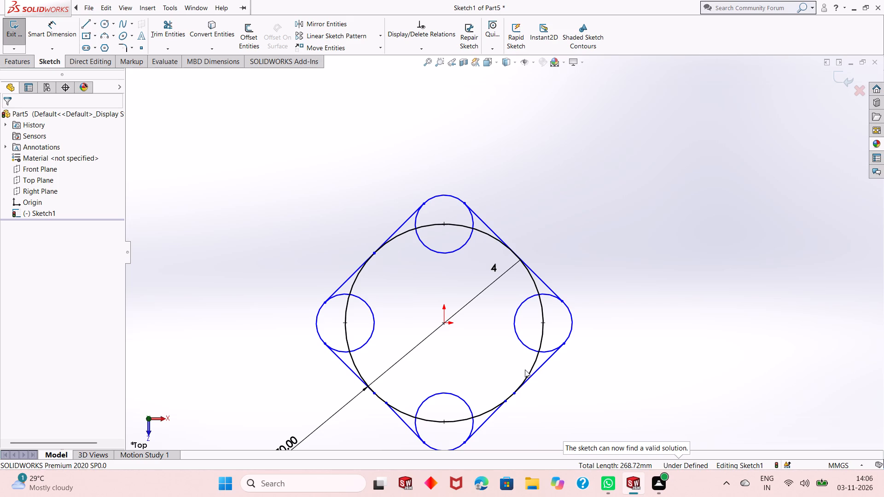
Undo the dimension deletion, the tangent relation, the long line and the deletion of the two shorter upper-right lines.
key(ctrl+z)
key(ctrl+z)
key(ctrl+z)
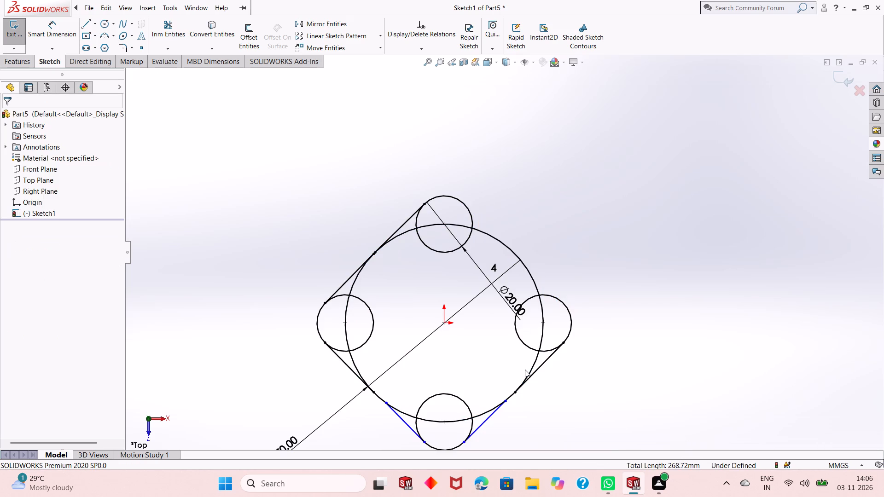
key(ctrl+z)
click(580, 270)
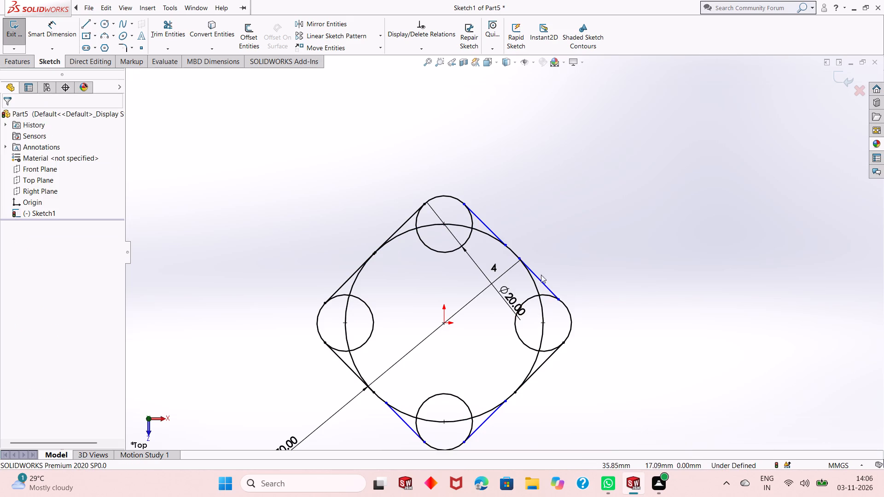
Add tangent relations between the line at the bottom 20 mm circle's lower-left side and both the 70 mm circle and that 20 mm circle.
click(408, 424)
ctrl+click(407, 417)
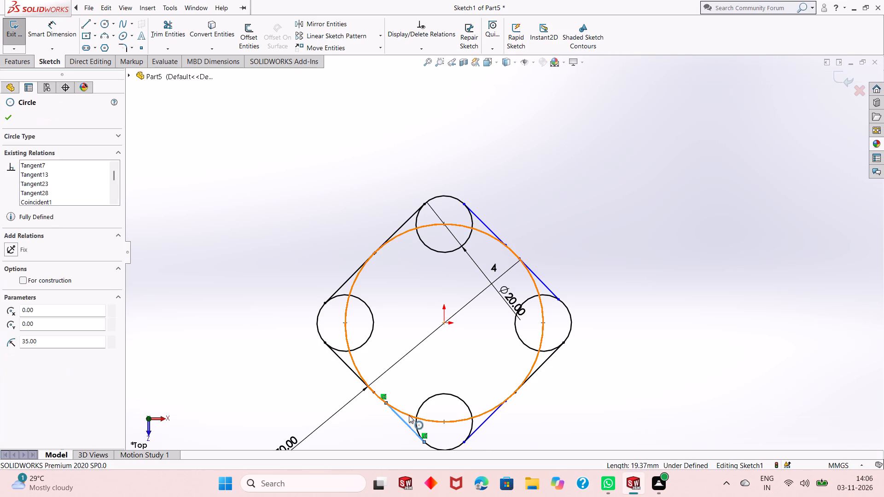
click(438, 379)
click(325, 387)
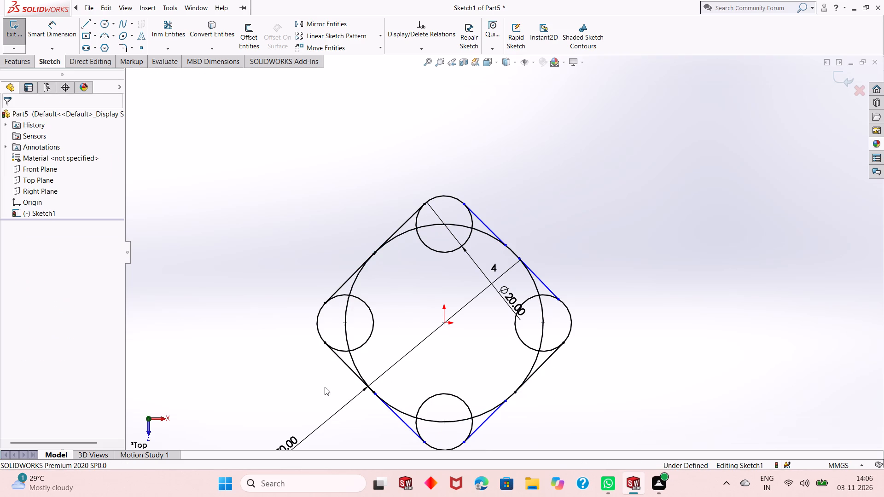
click(400, 419)
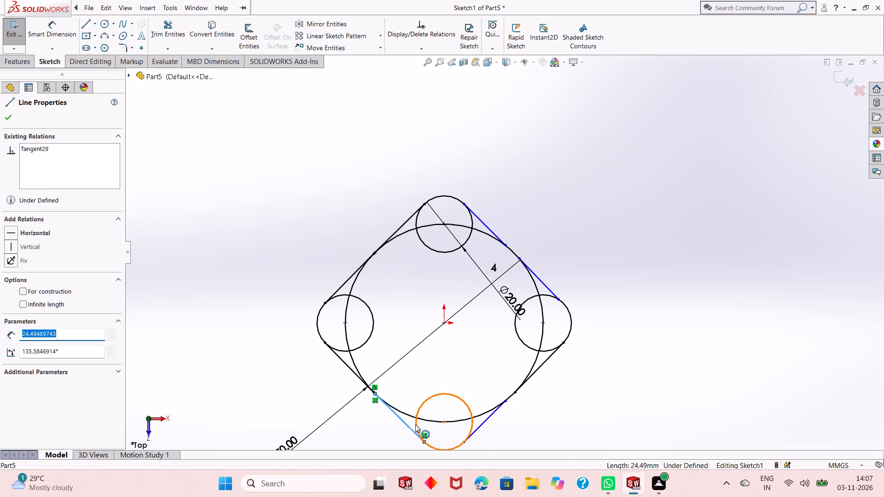
ctrl+click(416, 424)
click(443, 384)
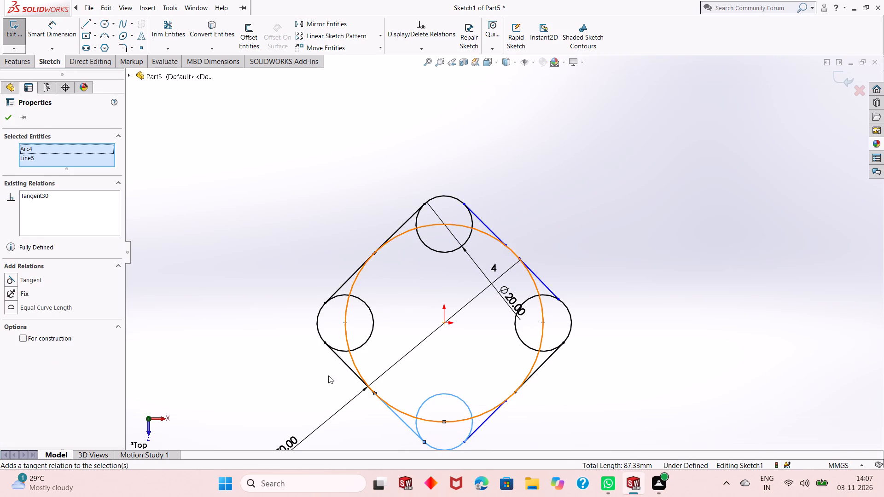
click(320, 376)
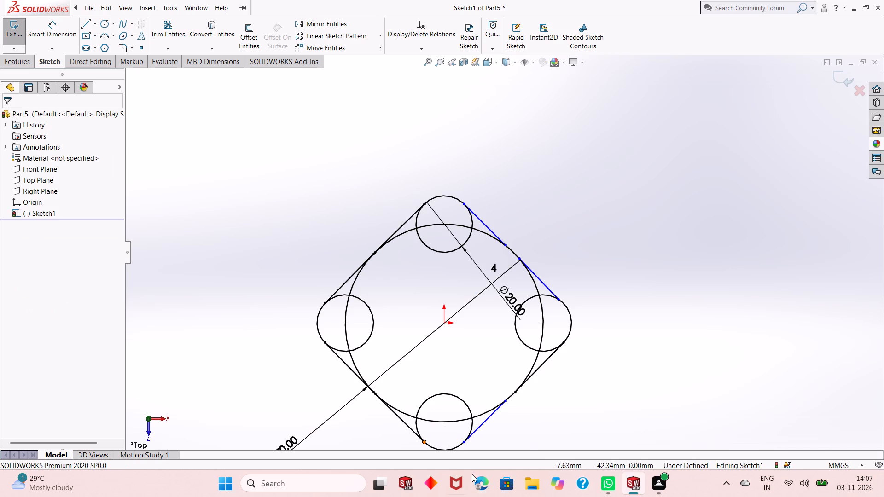
Add tangent relations between the line at the bottom 20 mm circle's lower-right side and both that circle and the 70 mm circle.
click(483, 426)
click(485, 424)
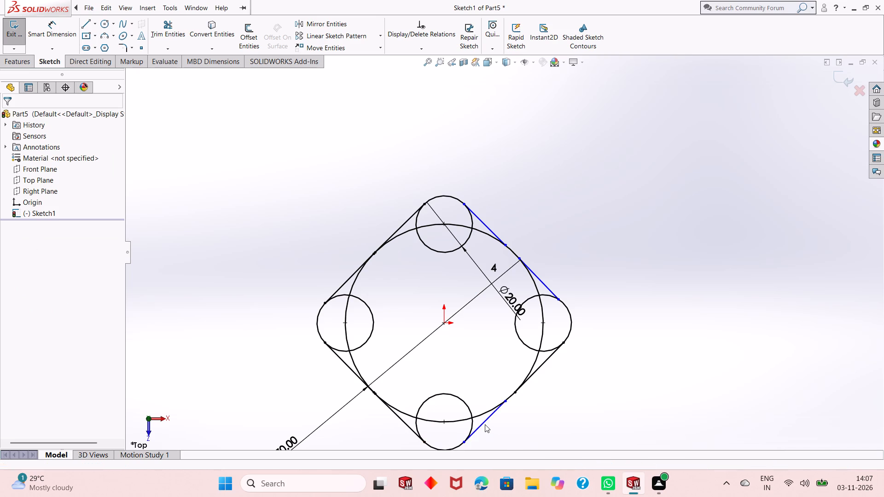
ctrl+click(486, 411)
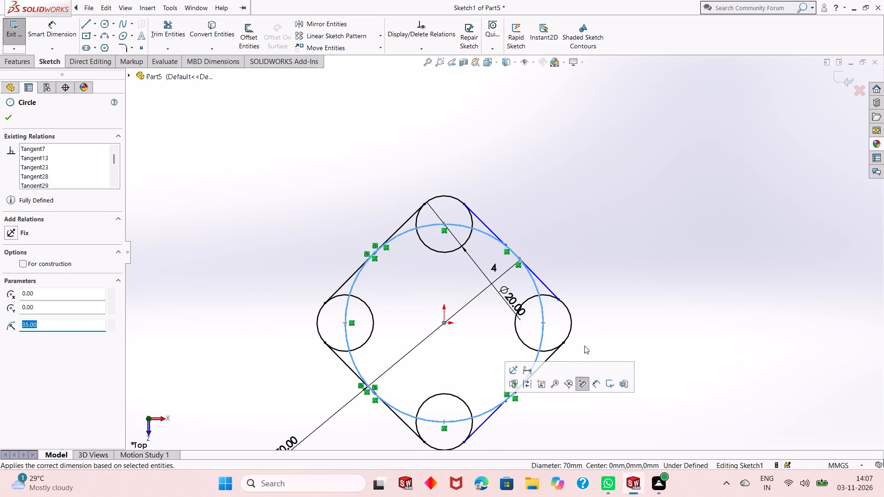
click(648, 306)
click(483, 423)
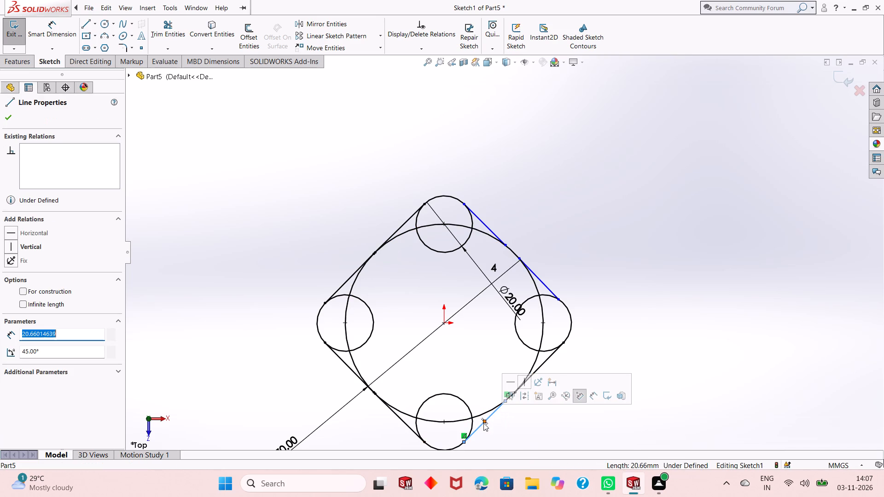
ctrl+click(471, 428)
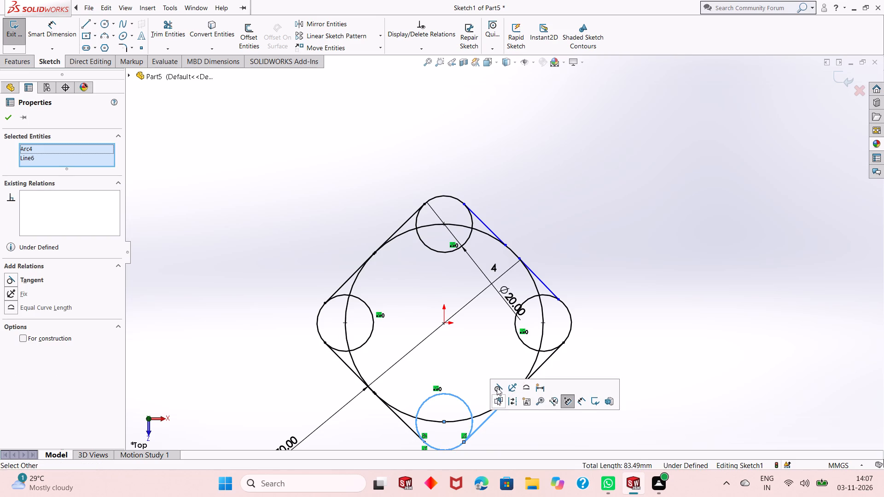
click(497, 387)
click(535, 426)
click(492, 414)
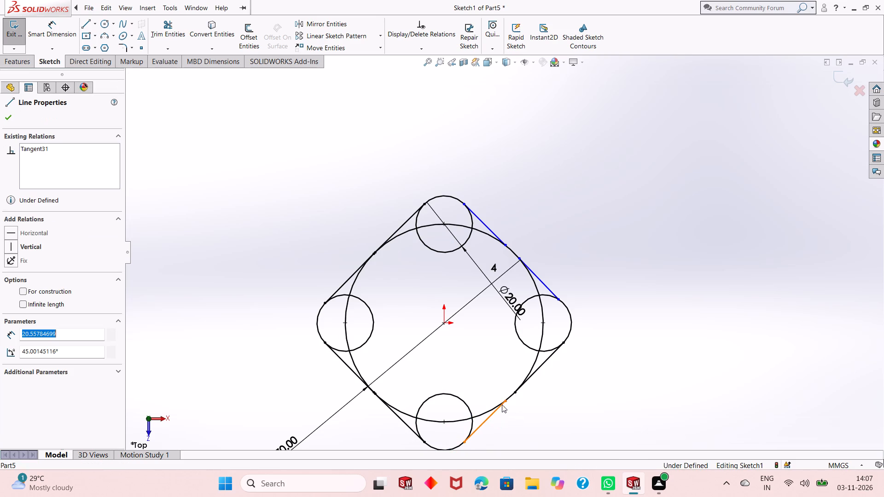
ctrl+click(531, 370)
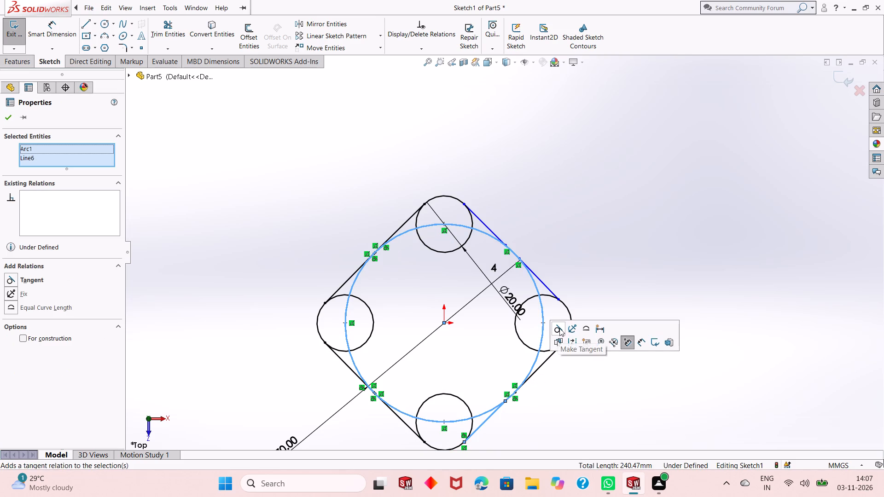
click(559, 328)
click(608, 242)
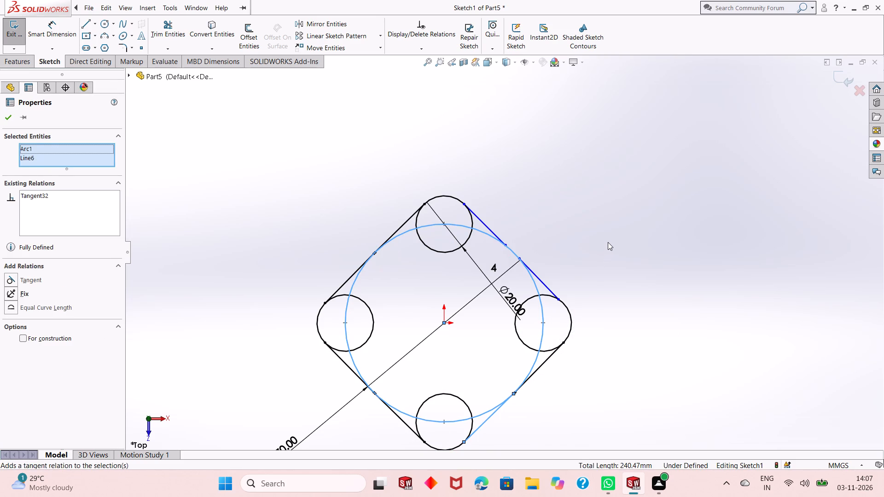
Add tangent relations between the line at the right 20 mm circle's upper side and both that circle and the 70 mm circle.
scroll(544, 270, down, 2)
click(544, 291)
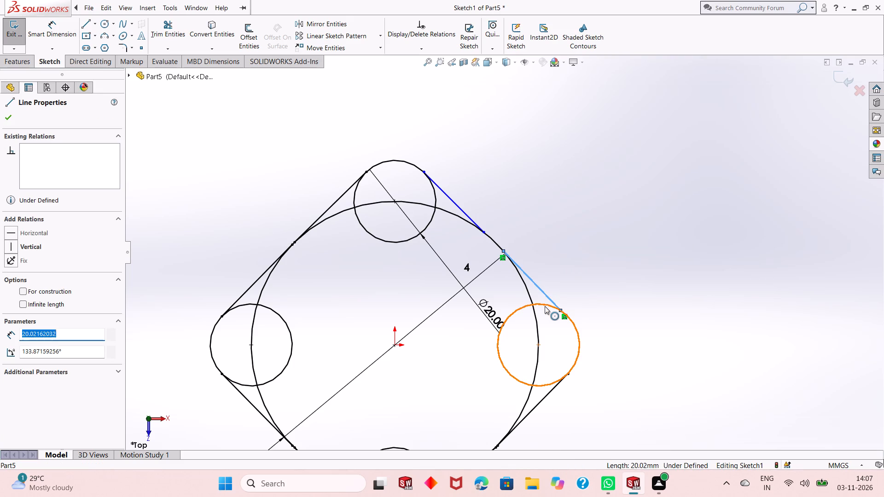
ctrl+click(545, 306)
click(570, 267)
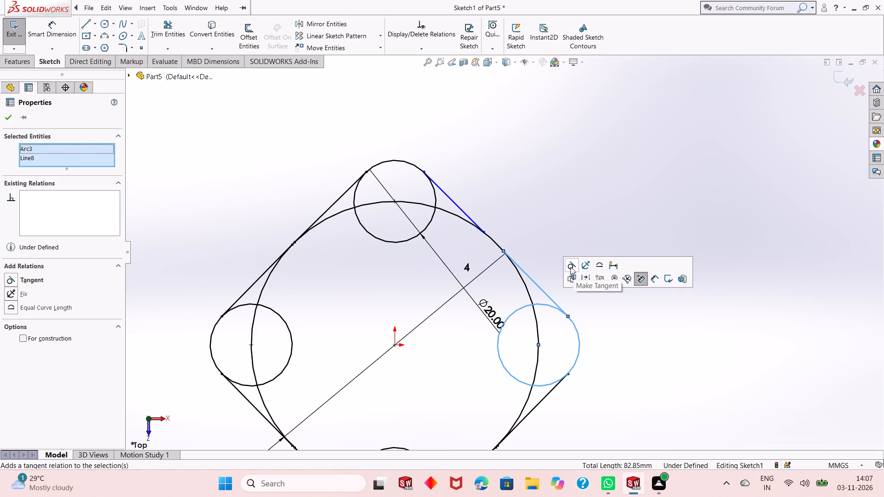
click(552, 250)
click(537, 283)
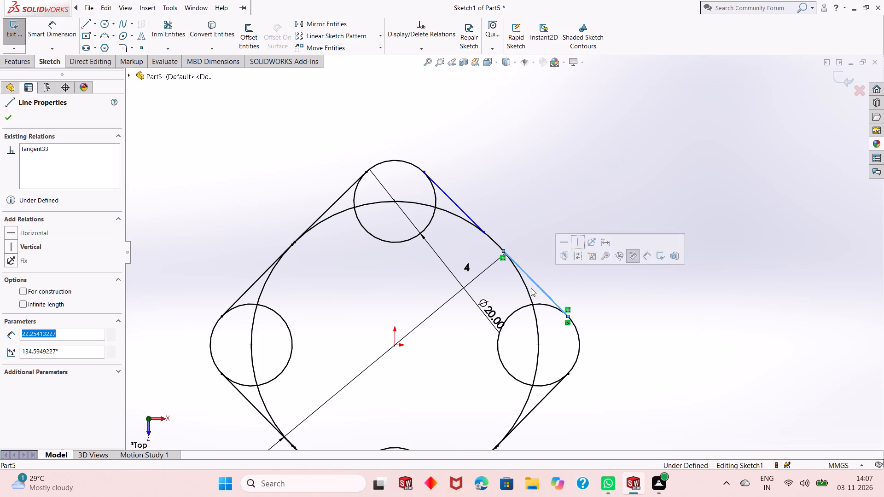
ctrl+click(525, 286)
click(551, 243)
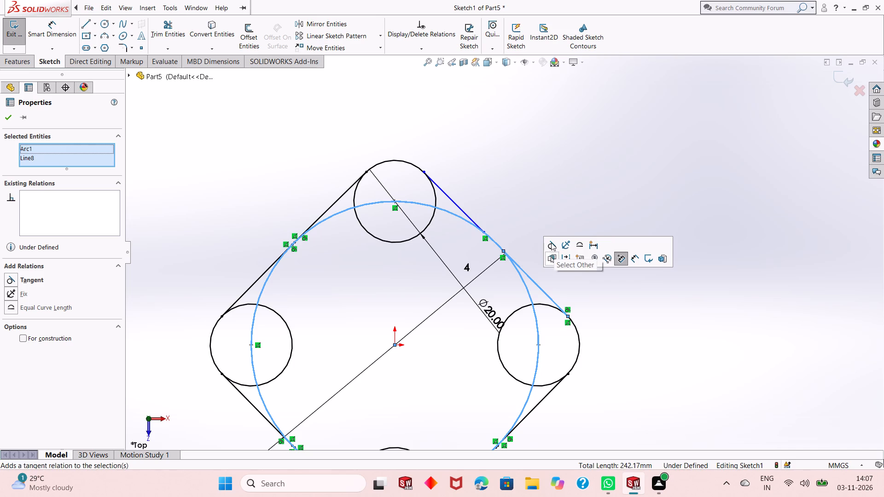
click(532, 201)
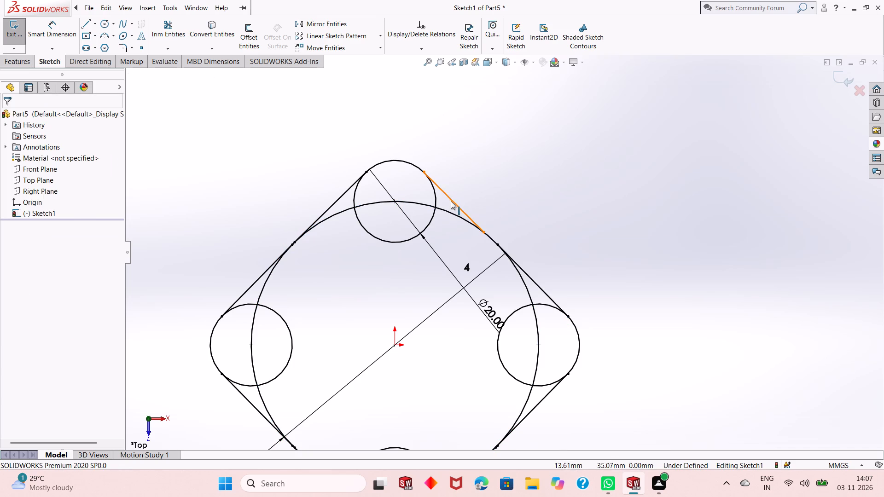
Add tangent relations between the line at the top 20 mm circle's upper-right side and both that circle and the 70 mm circle.
click(451, 201)
ctrl+click(435, 190)
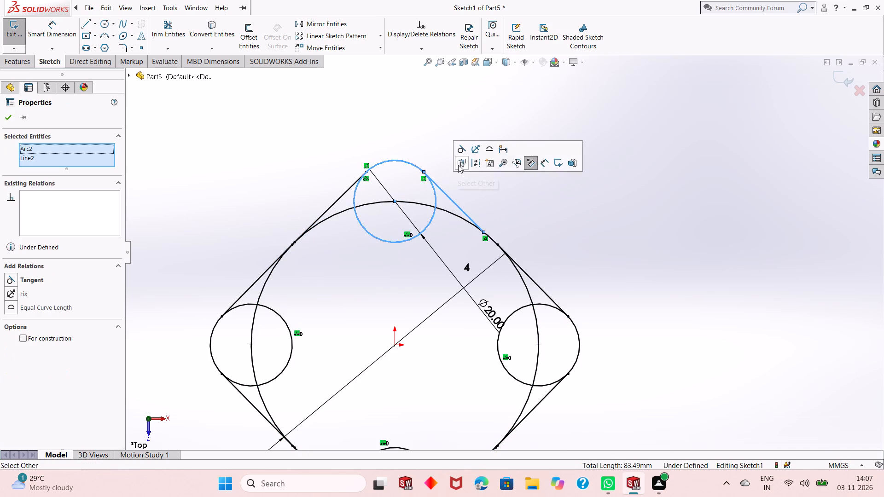
click(462, 153)
click(471, 202)
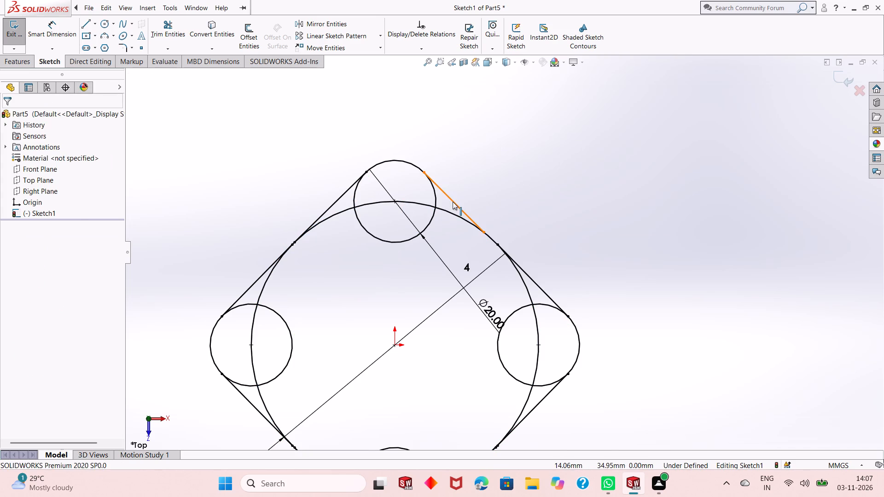
click(453, 202)
ctrl+click(450, 213)
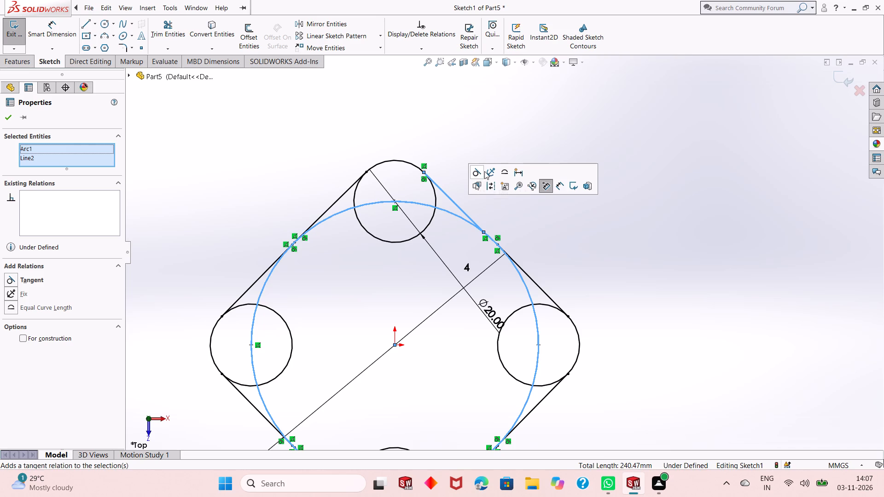
click(476, 173)
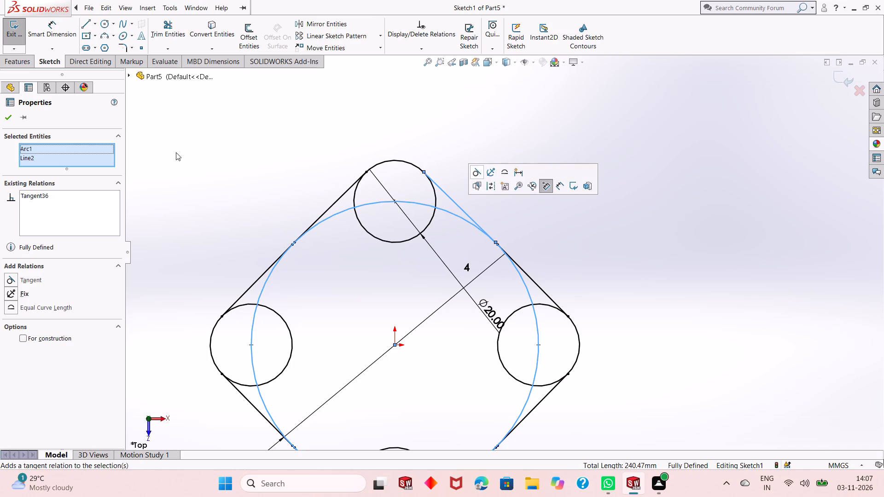
click(7, 120)
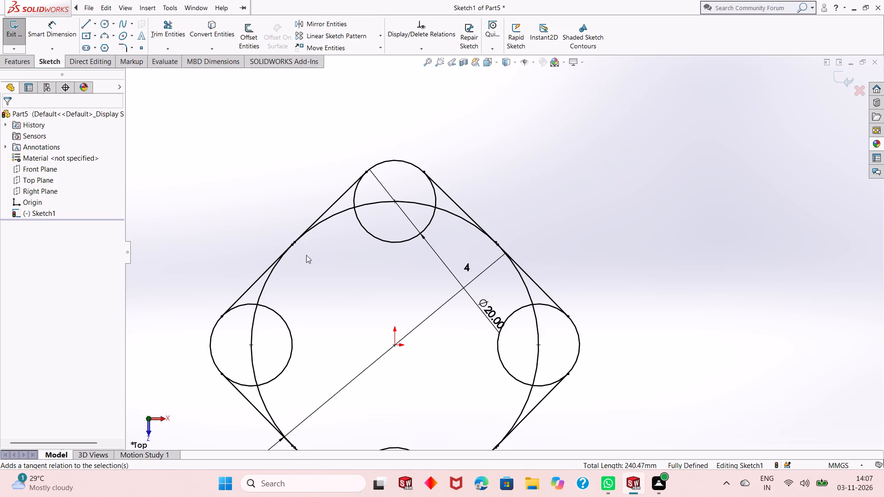
Trim away the 70 mm circle's upper-left arcs between the left and top 20 mm circles, using Trim to closest.
scroll(336, 283, up, 3)
scroll(480, 352, down, 1)
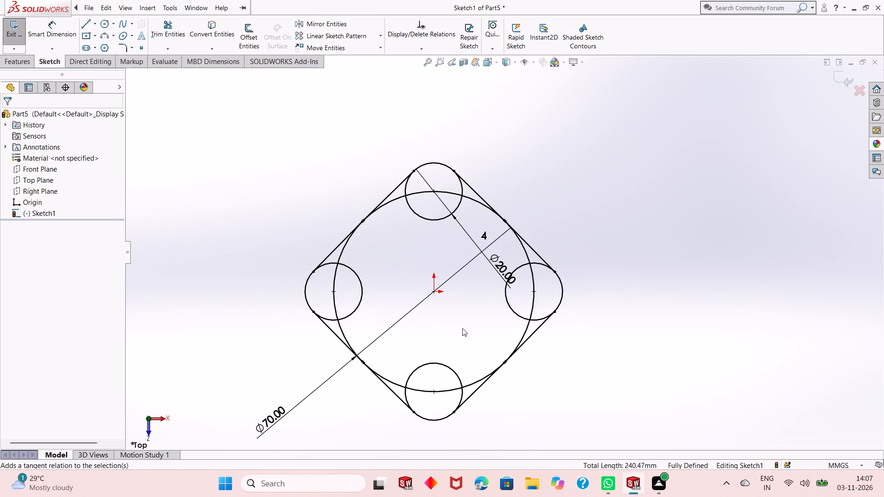
click(167, 29)
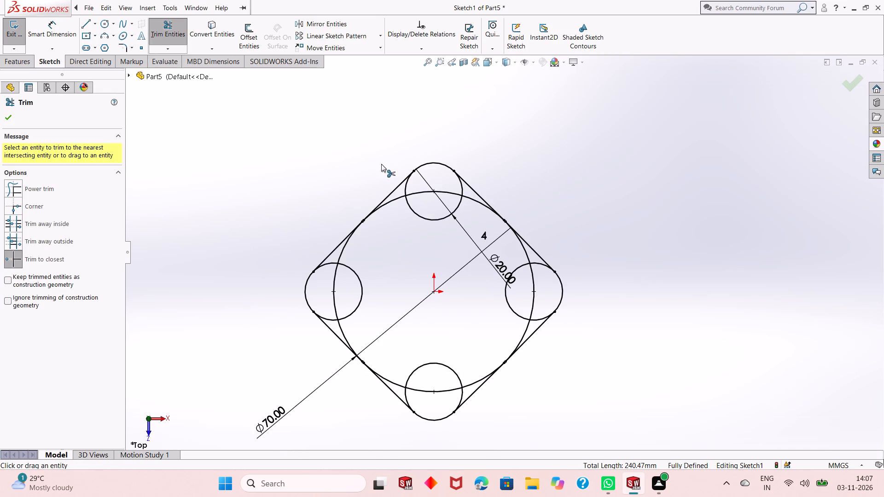
click(350, 243)
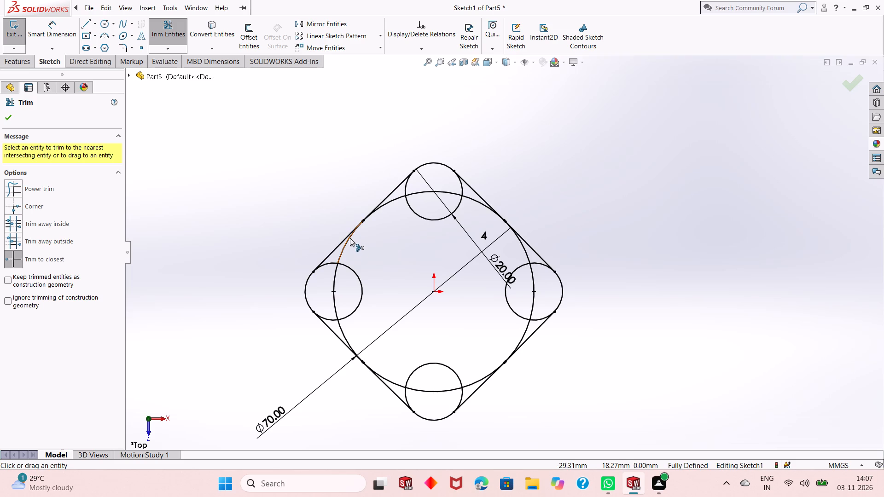
click(350, 238)
scroll(362, 222, down, 6)
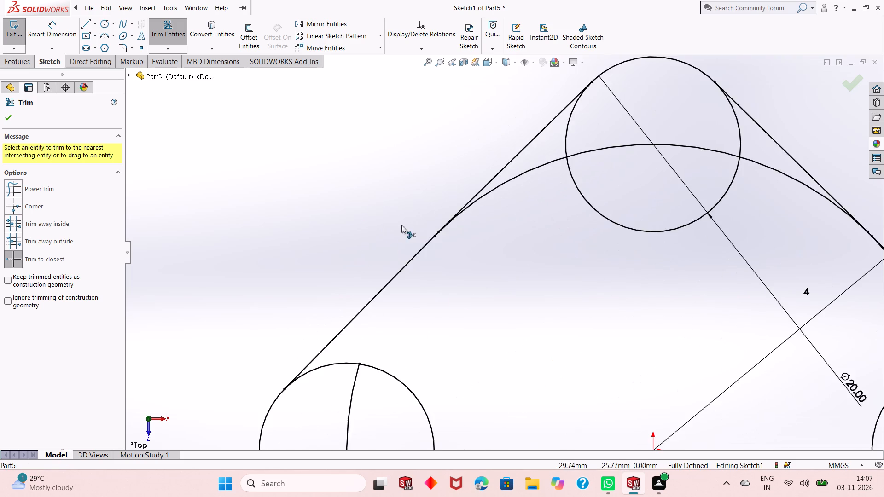
scroll(485, 208, down, 3)
click(486, 195)
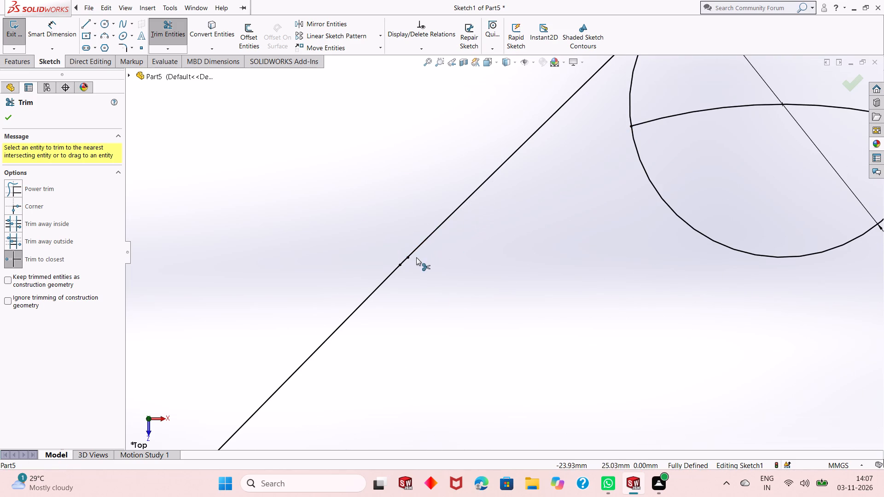
scroll(415, 256, down, 9)
scroll(469, 271, down, 7)
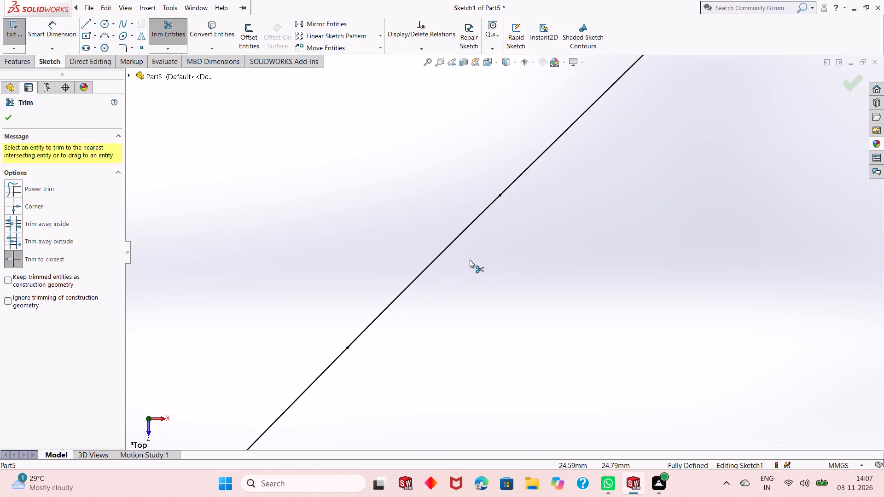
scroll(470, 260, down, 4)
scroll(470, 260, up, 20)
scroll(470, 260, up, 1)
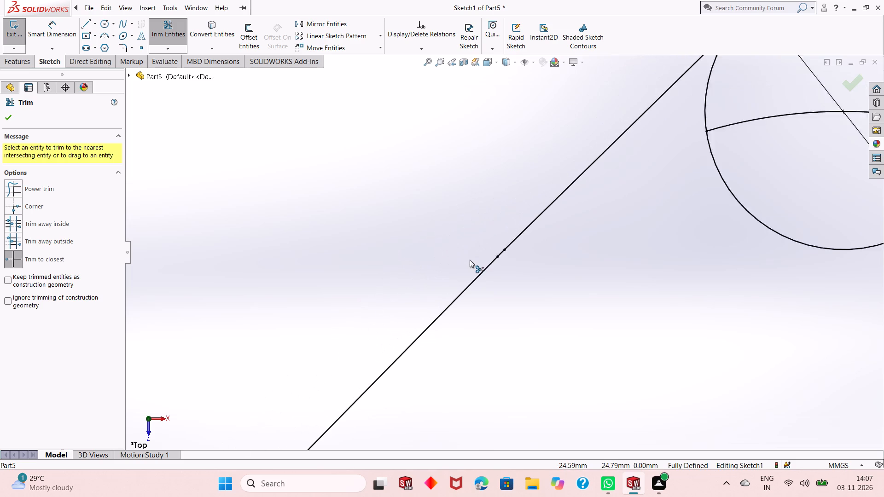
scroll(470, 260, up, 8)
Trim the left 20 mm circle's inner arcs and the 70 mm circle's arc from inside it to the lower-left tangent point.
click(496, 296)
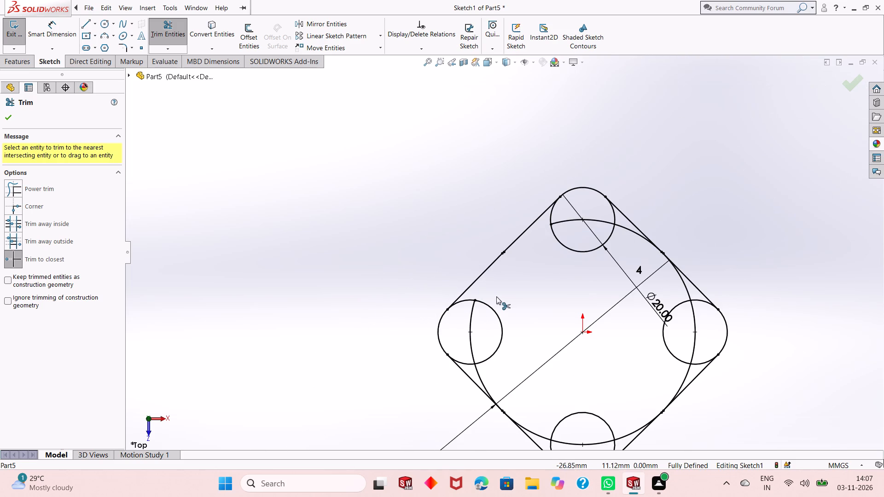
click(486, 306)
click(474, 311)
click(470, 300)
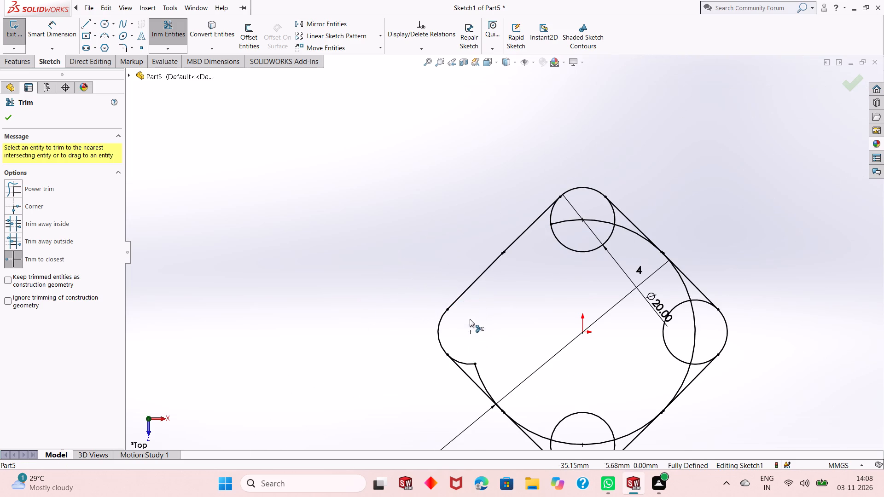
click(470, 363)
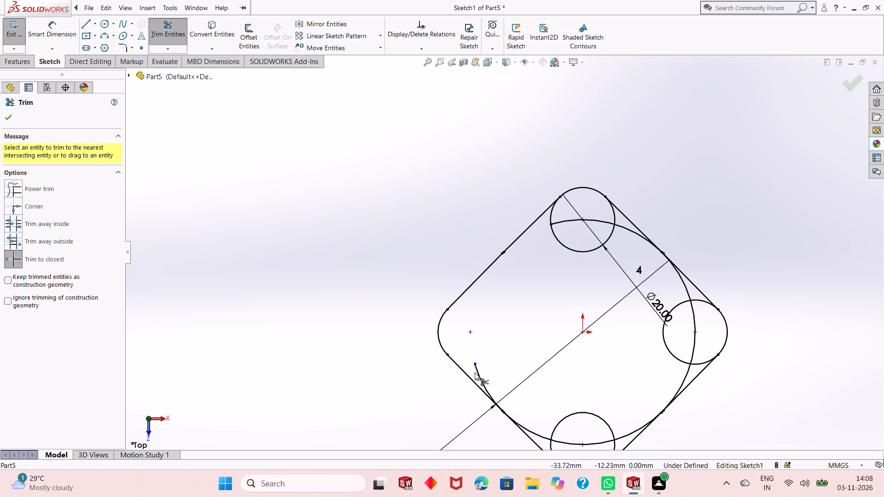
click(479, 375)
Trim the bottom 20 mm circle's inner arcs and the 70 mm circle's arcs inside it and on both sides of it.
scroll(486, 368, up, 3)
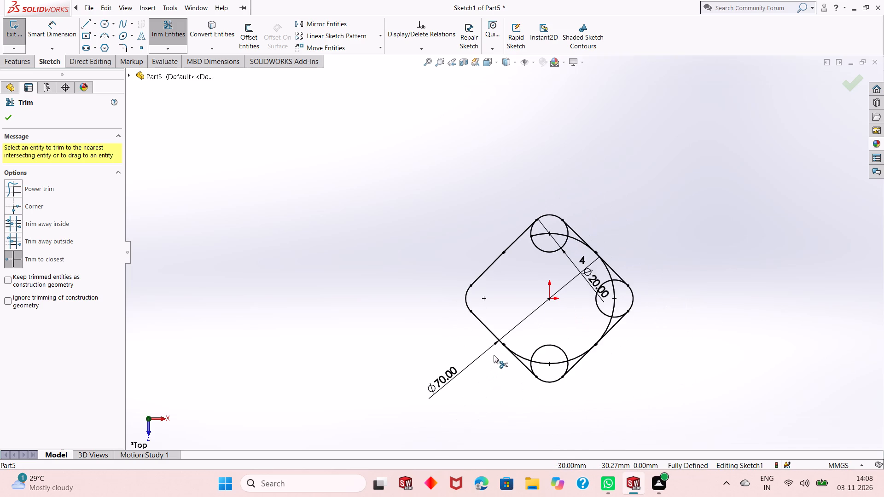
click(523, 357)
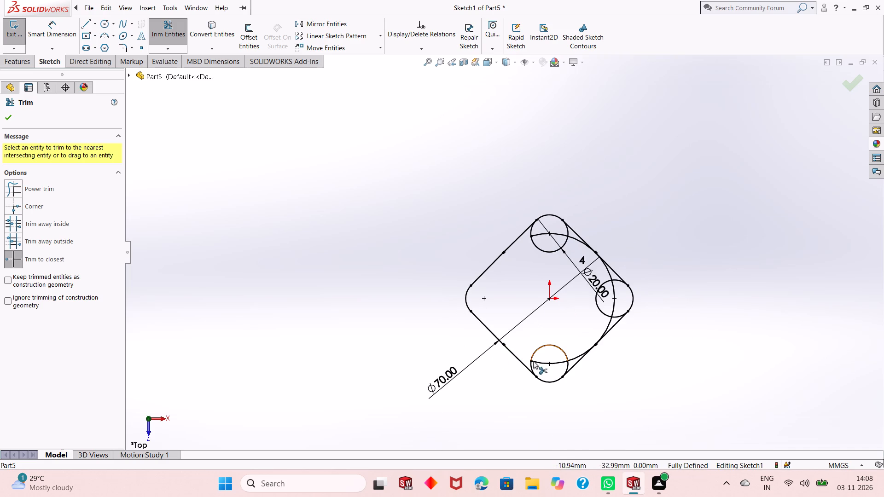
click(539, 364)
click(539, 352)
click(568, 362)
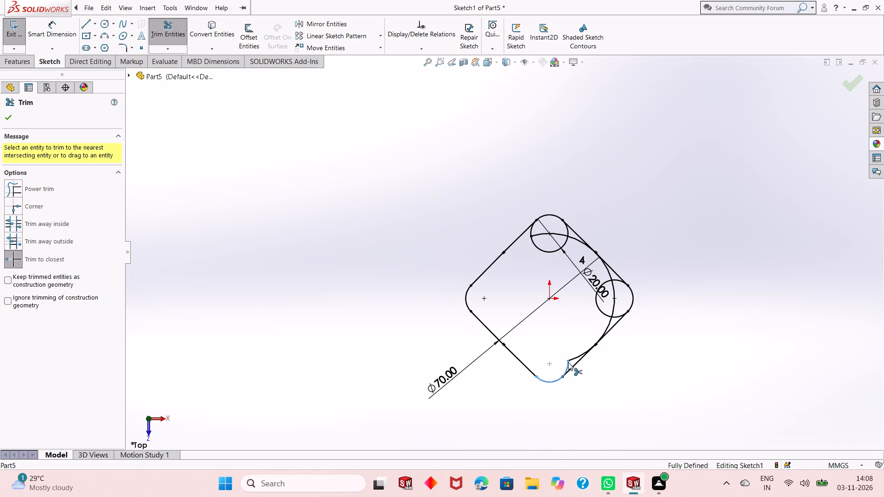
click(573, 358)
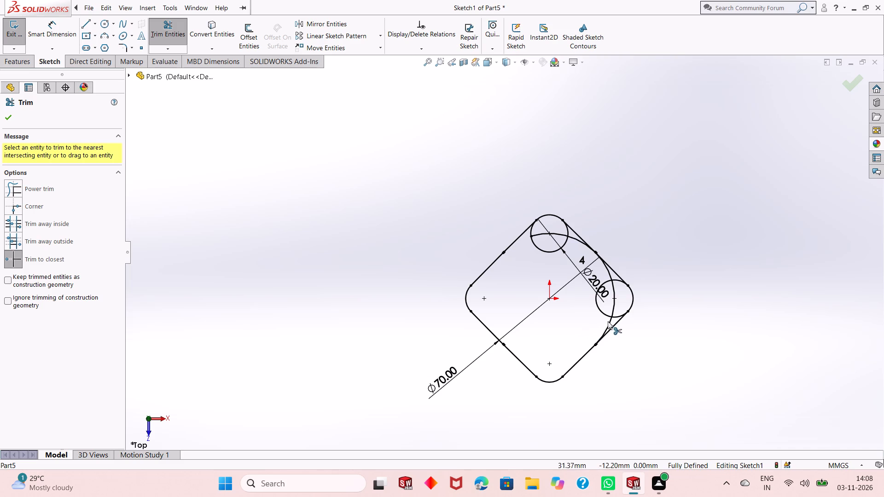
Trim the right 20 mm circle's inner arcs and the 70 mm circle's arcs inside it and on both sides of it.
click(608, 321)
click(613, 312)
click(615, 313)
click(616, 315)
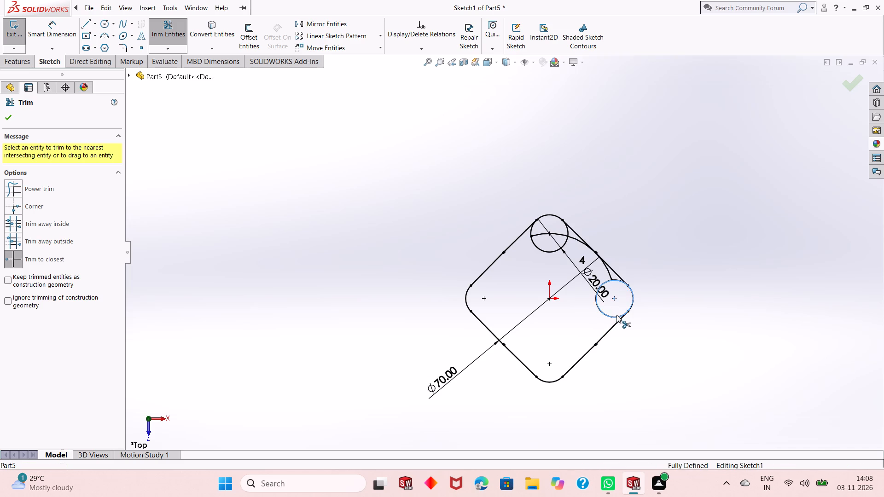
click(616, 279)
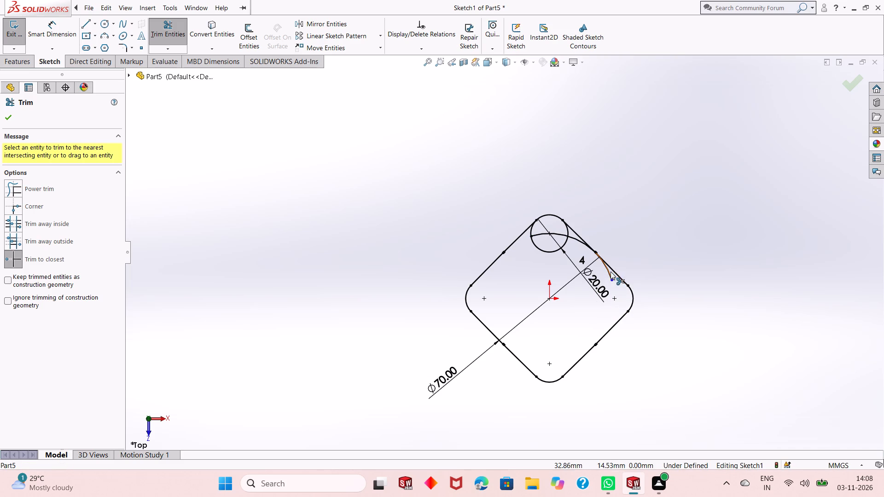
click(606, 272)
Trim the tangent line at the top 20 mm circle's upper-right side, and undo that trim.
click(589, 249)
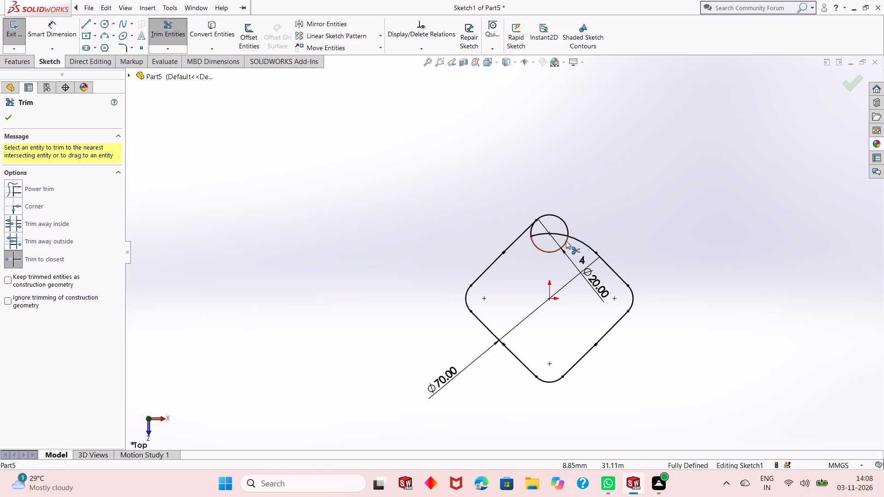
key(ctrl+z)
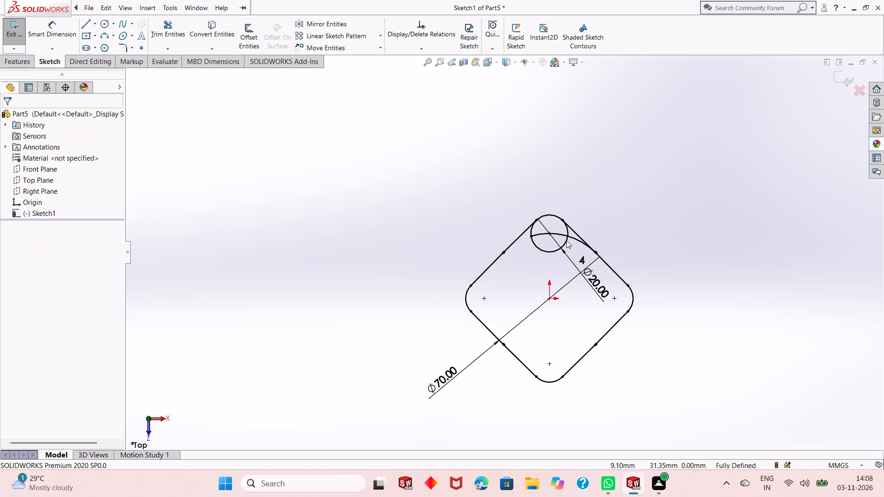
Trim the 70 mm circle's arc between the top 20 mm circle and the upper-right tangent point.
click(158, 32)
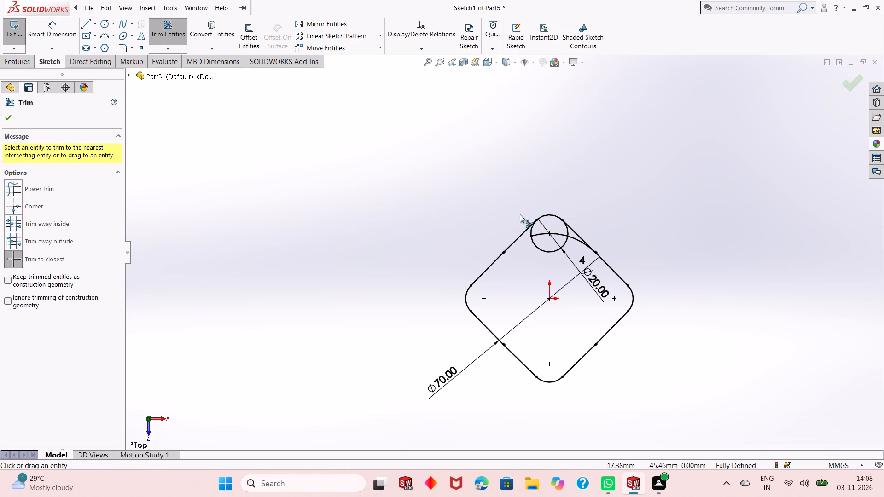
click(574, 237)
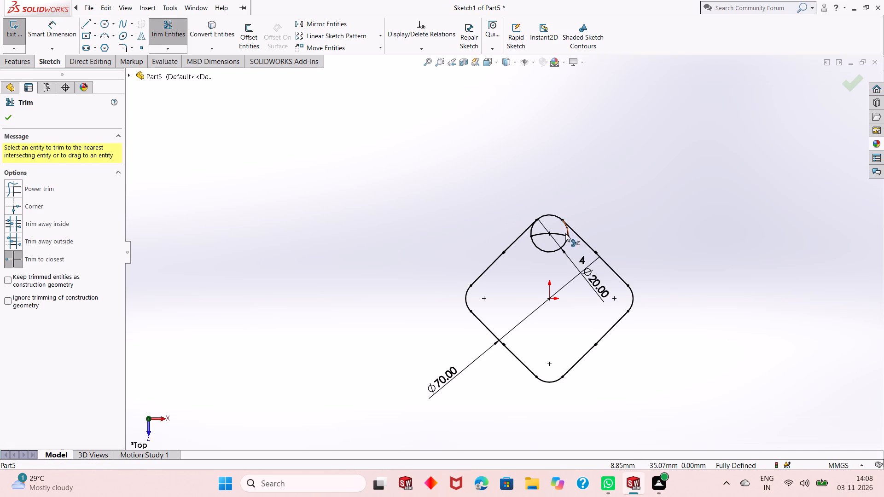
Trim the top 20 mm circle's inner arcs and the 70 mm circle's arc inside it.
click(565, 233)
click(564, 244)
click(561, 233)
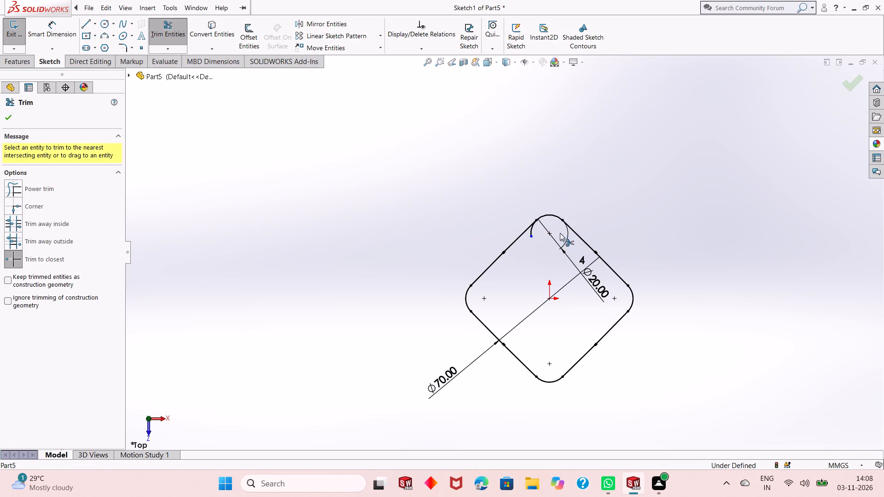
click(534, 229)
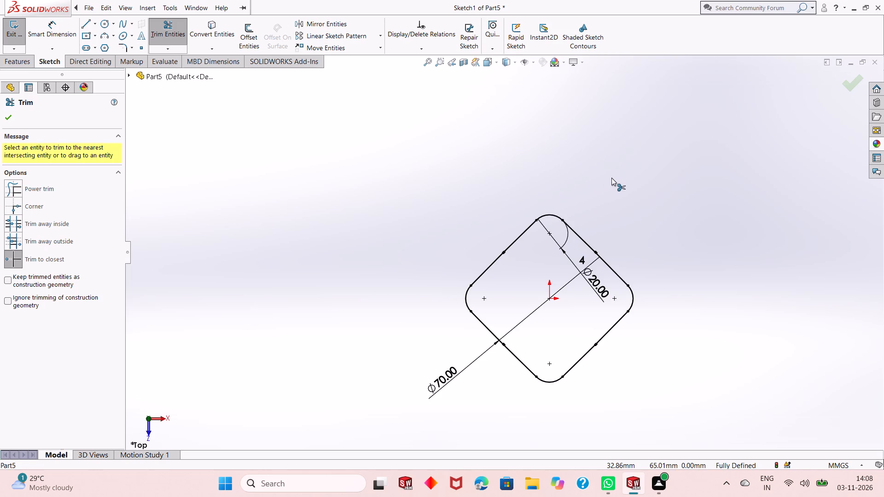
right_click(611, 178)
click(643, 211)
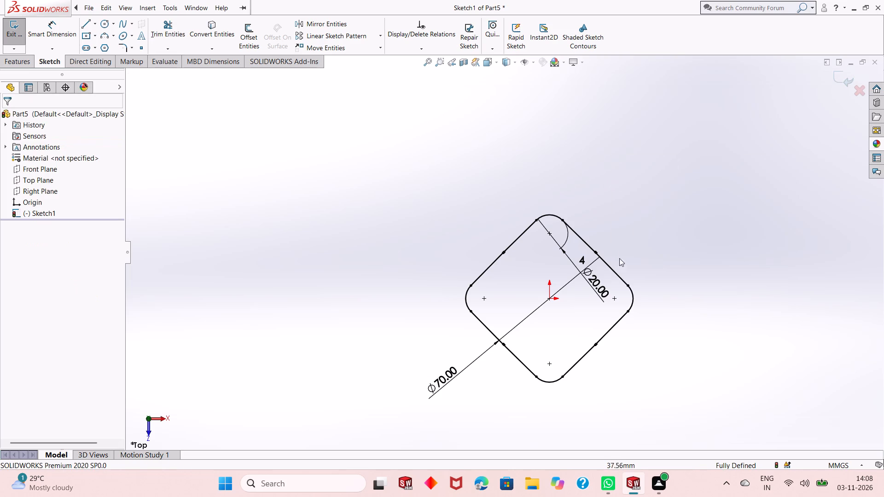
Examine the short 70 mm circle arc remaining between the two tangent lines on the outline's upper-right side.
scroll(600, 240, down, 4)
scroll(573, 278, down, 7)
scroll(518, 252, down, 4)
scroll(492, 225, down, 11)
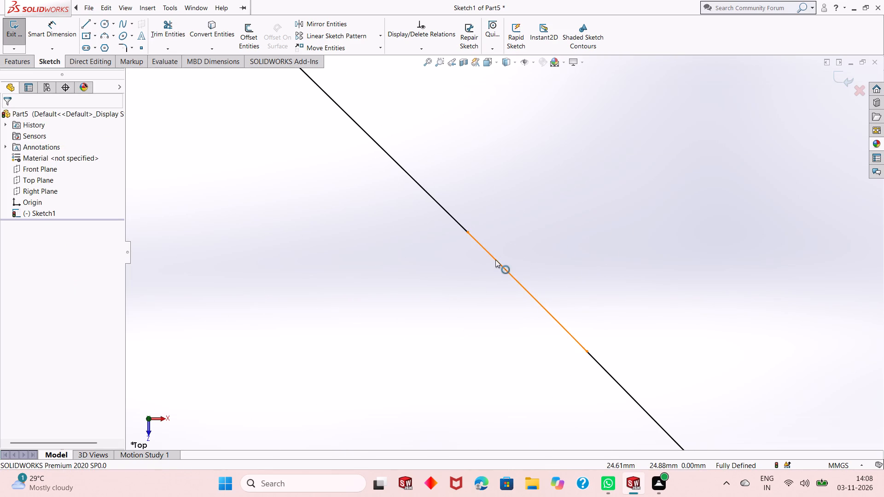
click(496, 260)
scroll(606, 275, up, 5)
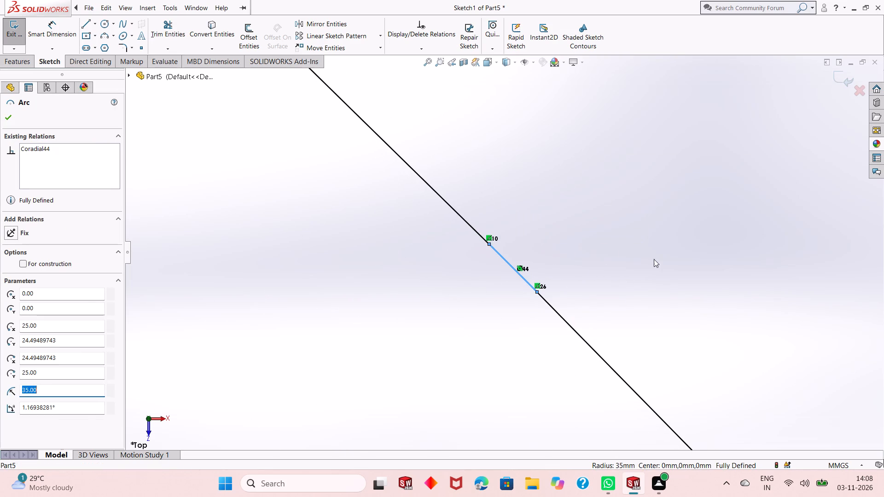
scroll(610, 271, up, 5)
key(Escape)
scroll(595, 276, up, 4)
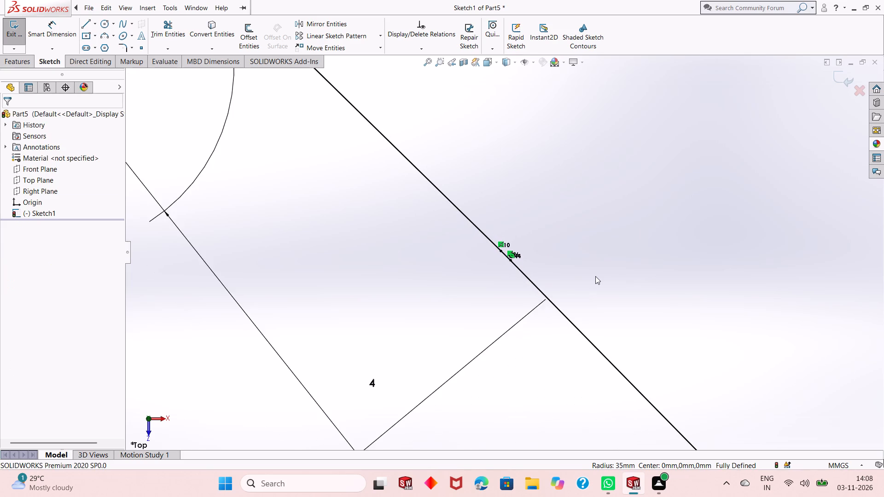
scroll(595, 276, up, 11)
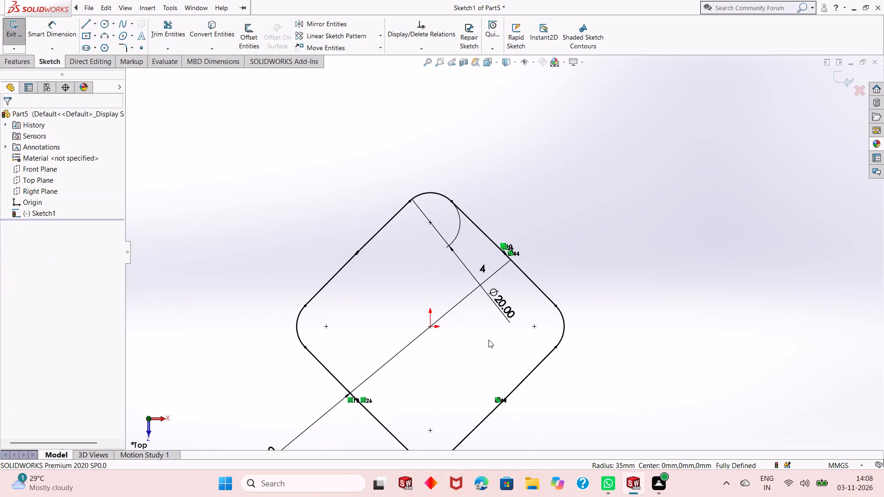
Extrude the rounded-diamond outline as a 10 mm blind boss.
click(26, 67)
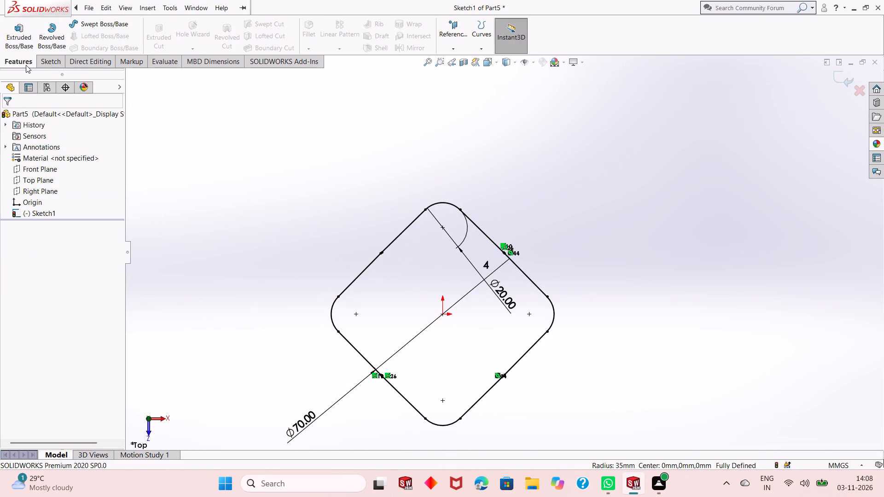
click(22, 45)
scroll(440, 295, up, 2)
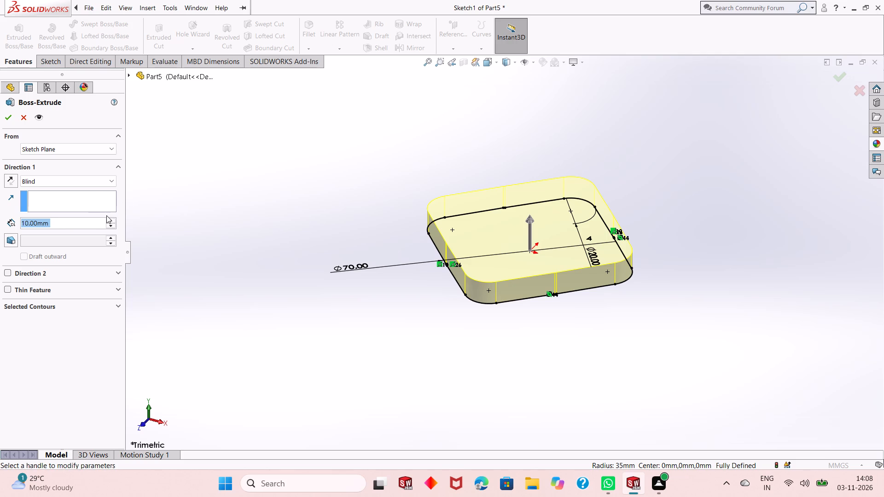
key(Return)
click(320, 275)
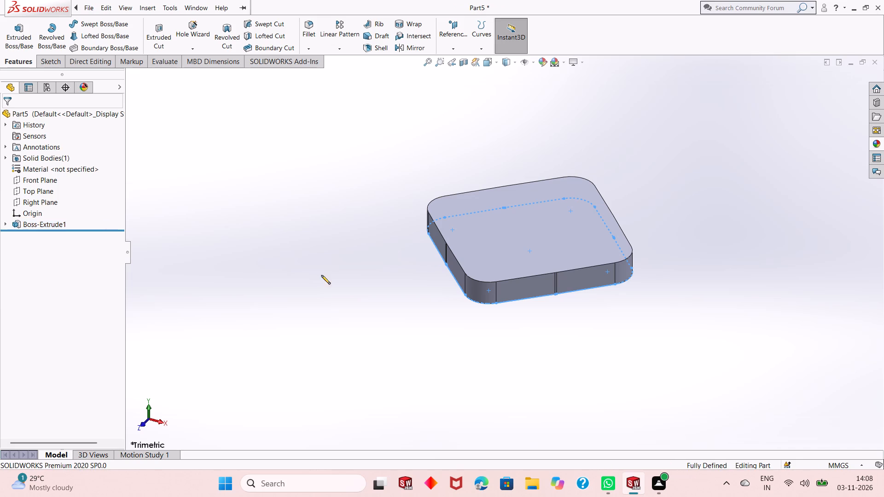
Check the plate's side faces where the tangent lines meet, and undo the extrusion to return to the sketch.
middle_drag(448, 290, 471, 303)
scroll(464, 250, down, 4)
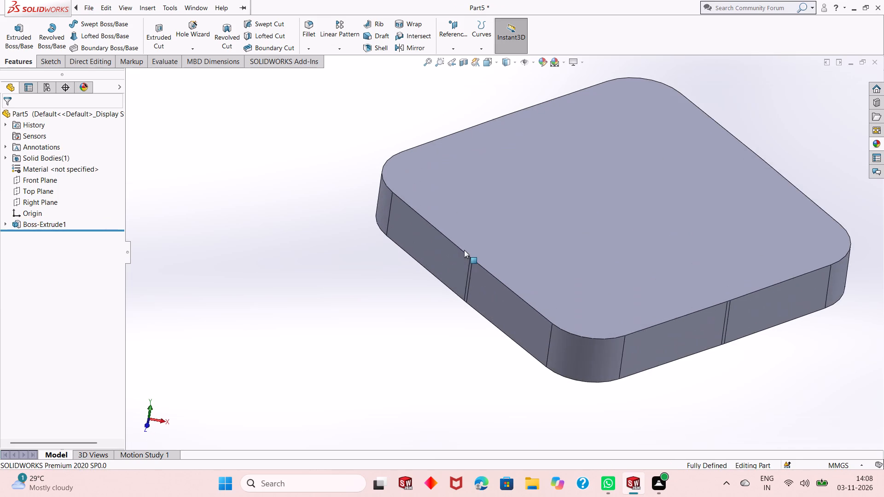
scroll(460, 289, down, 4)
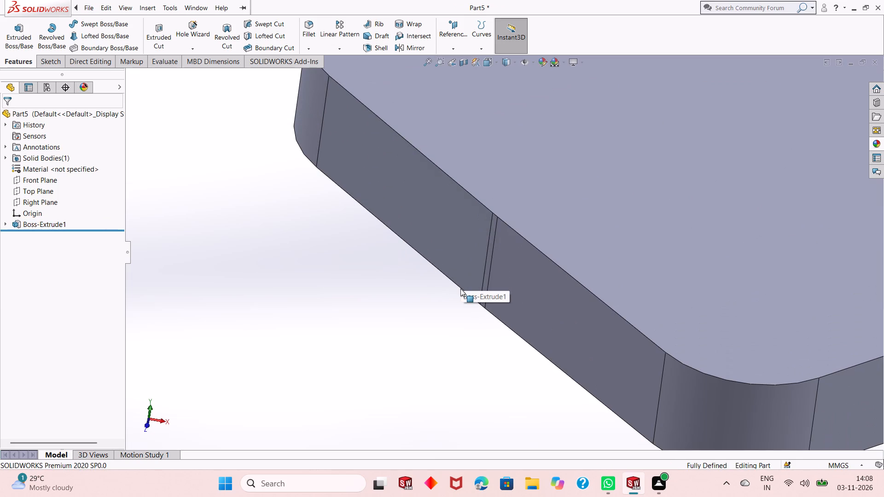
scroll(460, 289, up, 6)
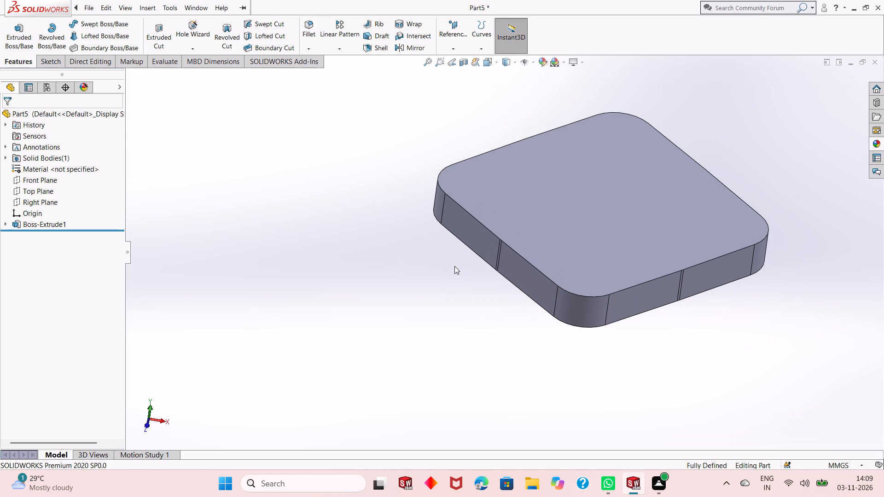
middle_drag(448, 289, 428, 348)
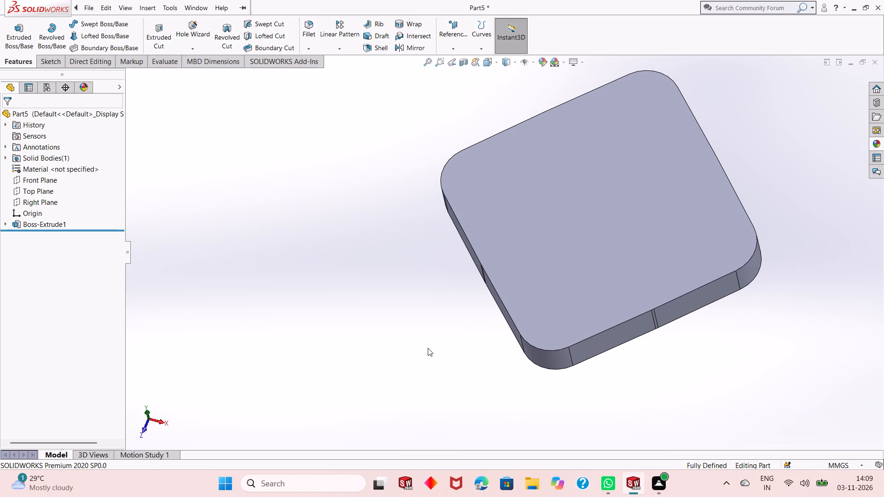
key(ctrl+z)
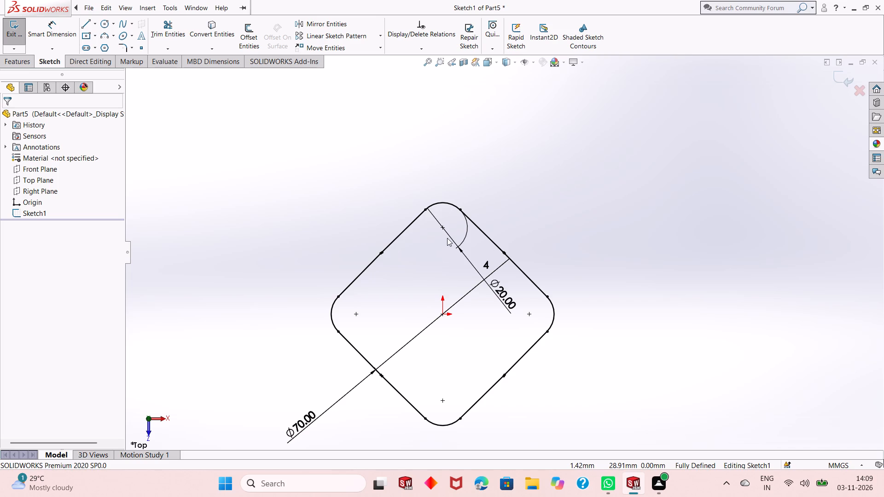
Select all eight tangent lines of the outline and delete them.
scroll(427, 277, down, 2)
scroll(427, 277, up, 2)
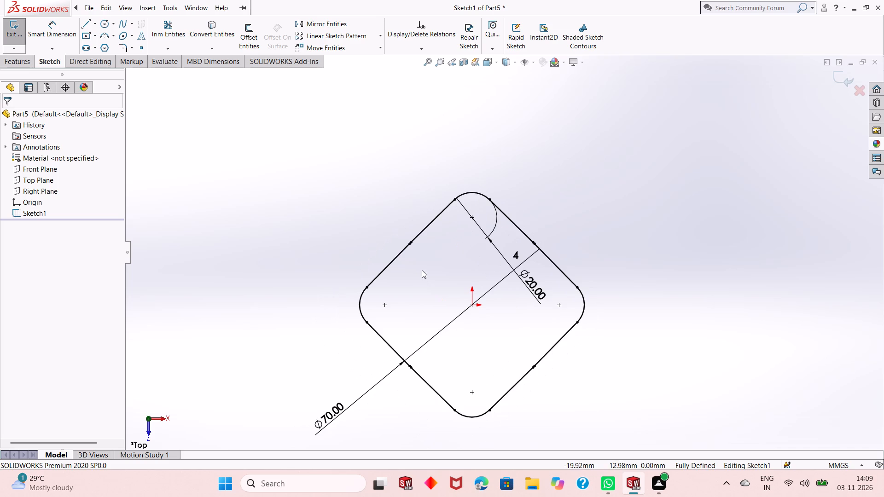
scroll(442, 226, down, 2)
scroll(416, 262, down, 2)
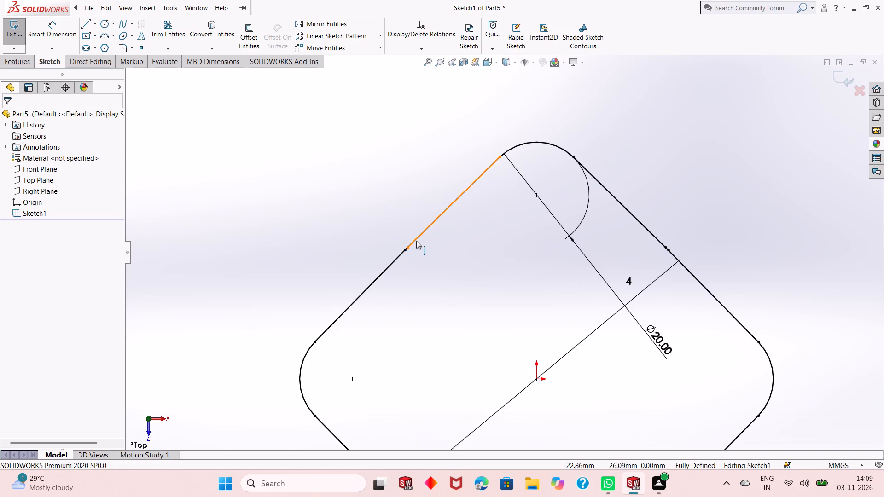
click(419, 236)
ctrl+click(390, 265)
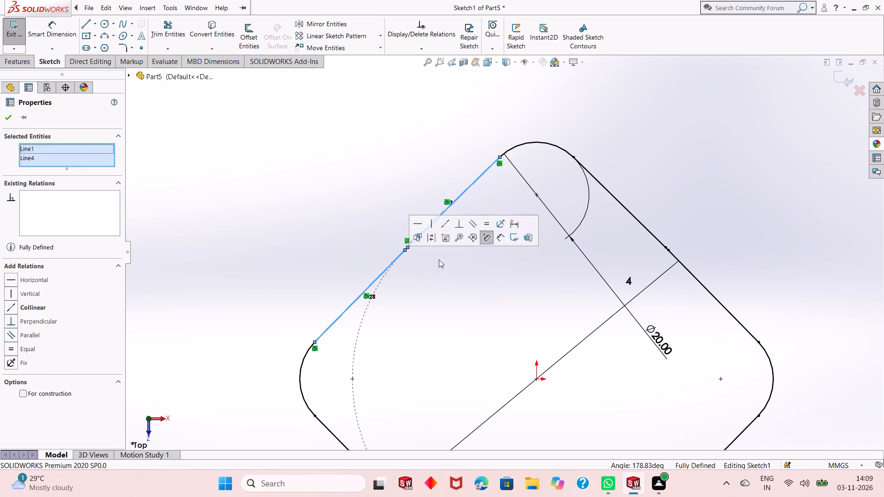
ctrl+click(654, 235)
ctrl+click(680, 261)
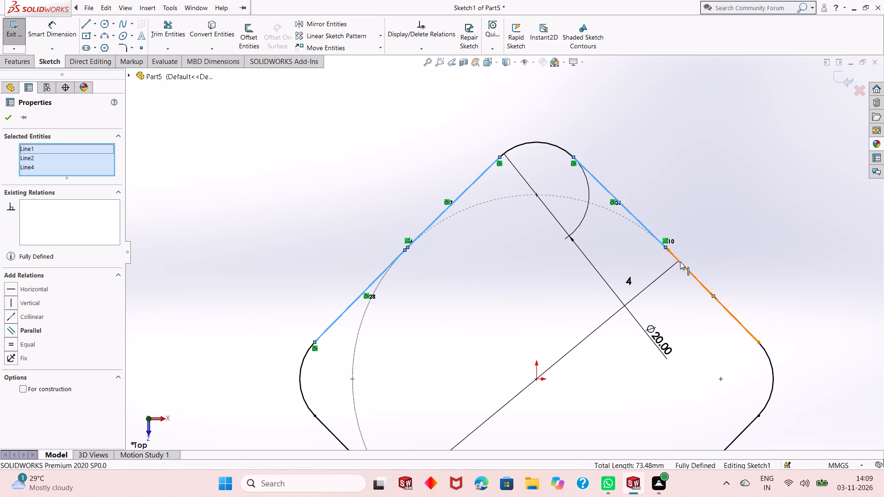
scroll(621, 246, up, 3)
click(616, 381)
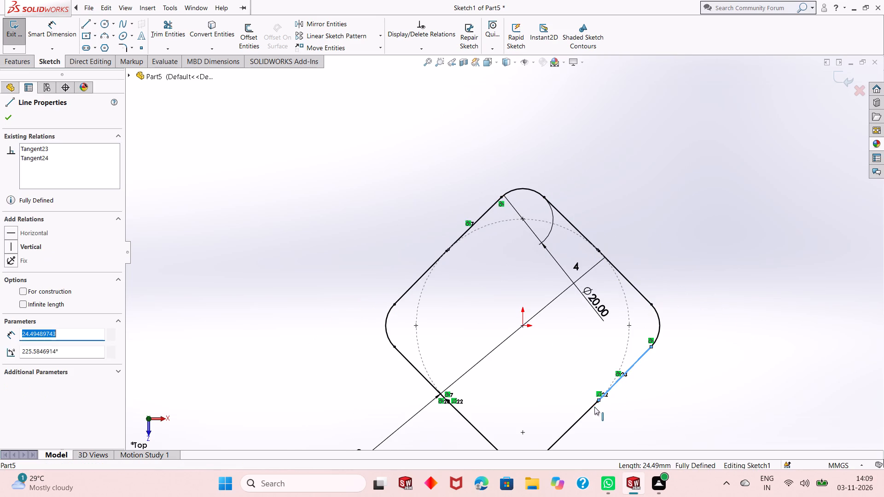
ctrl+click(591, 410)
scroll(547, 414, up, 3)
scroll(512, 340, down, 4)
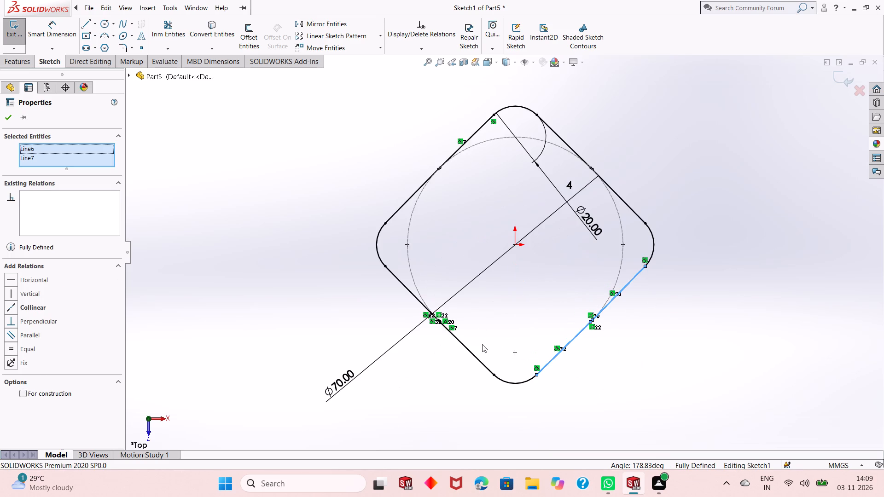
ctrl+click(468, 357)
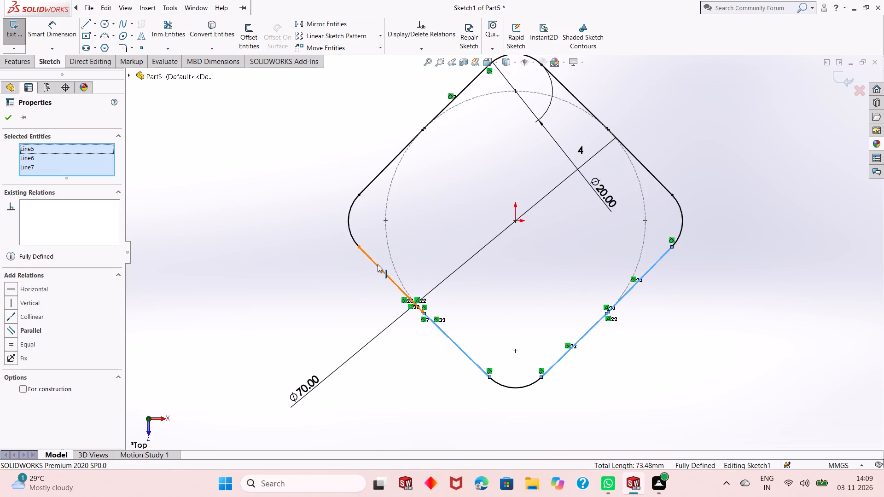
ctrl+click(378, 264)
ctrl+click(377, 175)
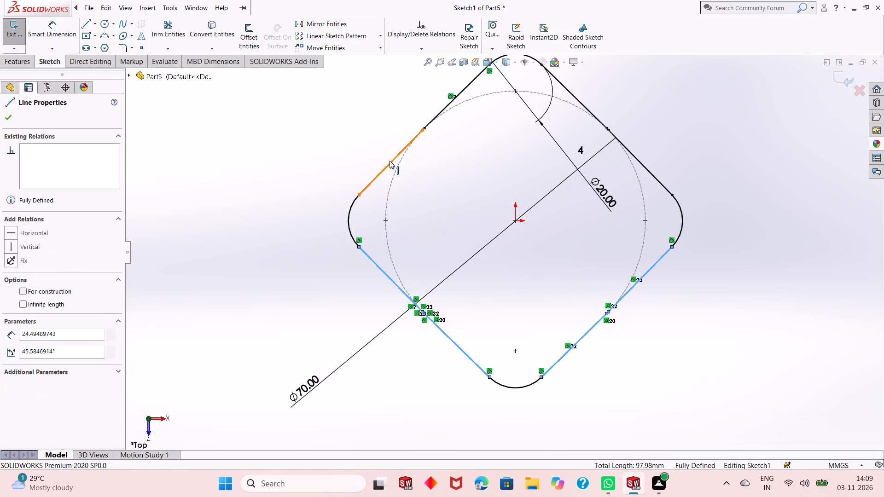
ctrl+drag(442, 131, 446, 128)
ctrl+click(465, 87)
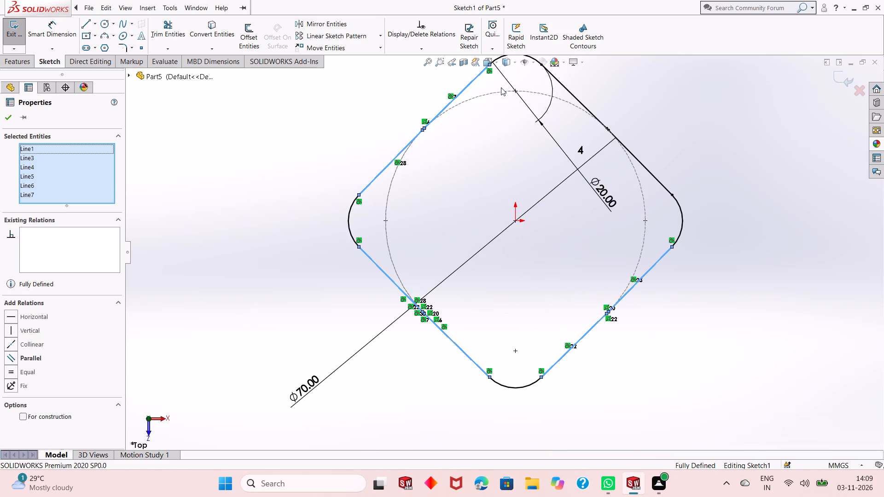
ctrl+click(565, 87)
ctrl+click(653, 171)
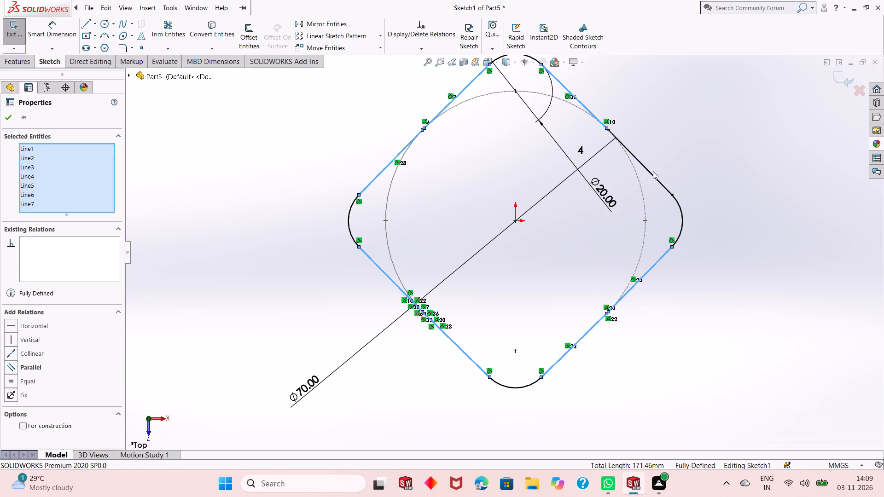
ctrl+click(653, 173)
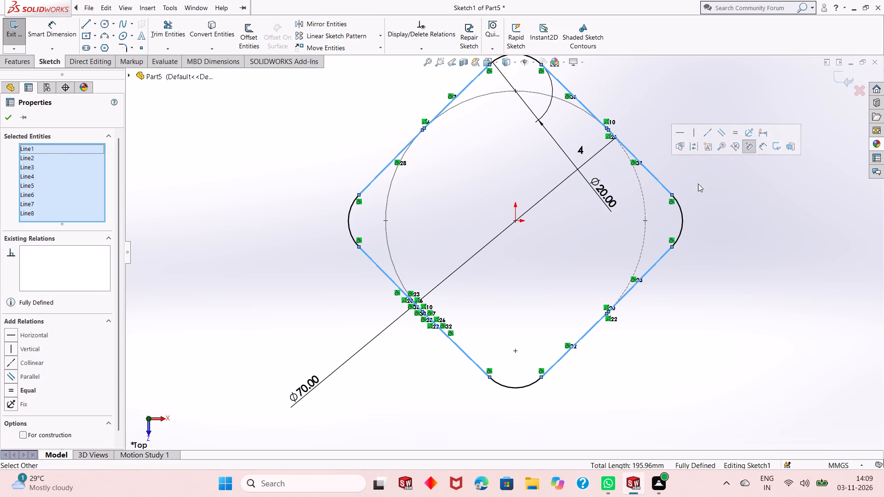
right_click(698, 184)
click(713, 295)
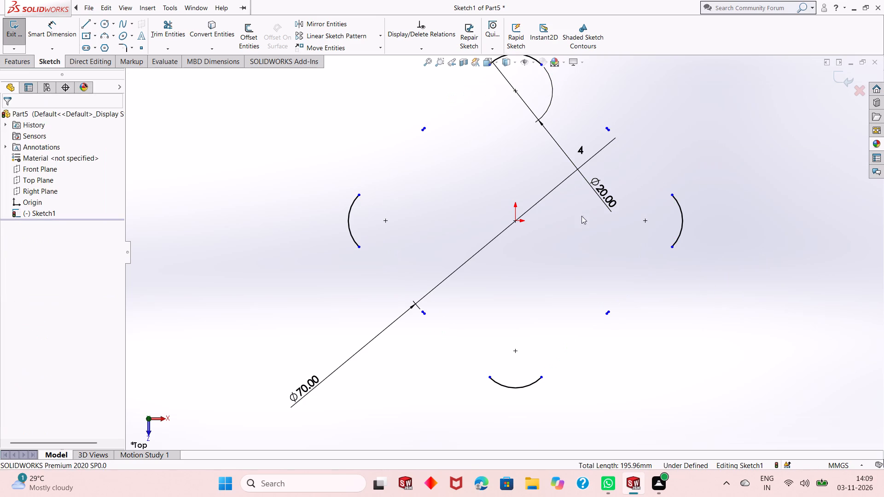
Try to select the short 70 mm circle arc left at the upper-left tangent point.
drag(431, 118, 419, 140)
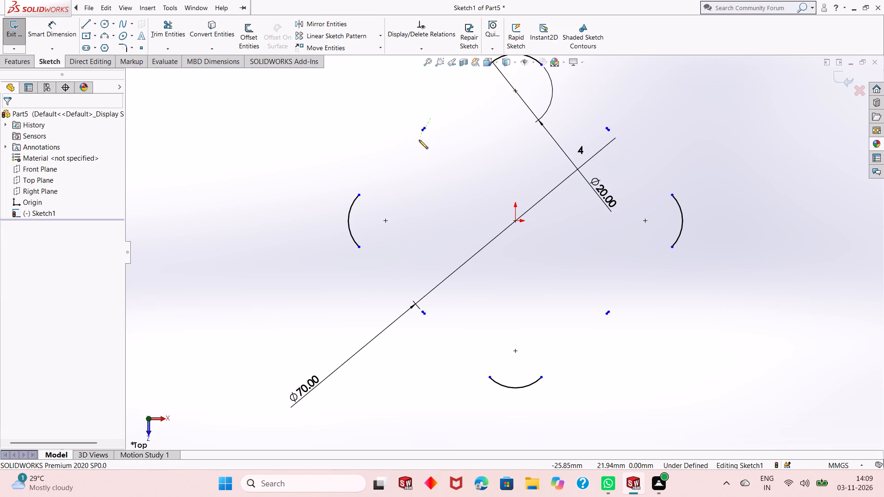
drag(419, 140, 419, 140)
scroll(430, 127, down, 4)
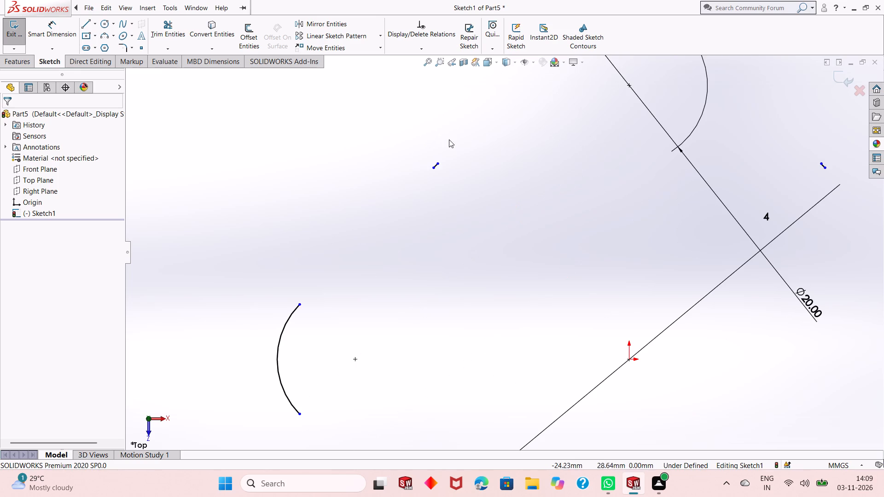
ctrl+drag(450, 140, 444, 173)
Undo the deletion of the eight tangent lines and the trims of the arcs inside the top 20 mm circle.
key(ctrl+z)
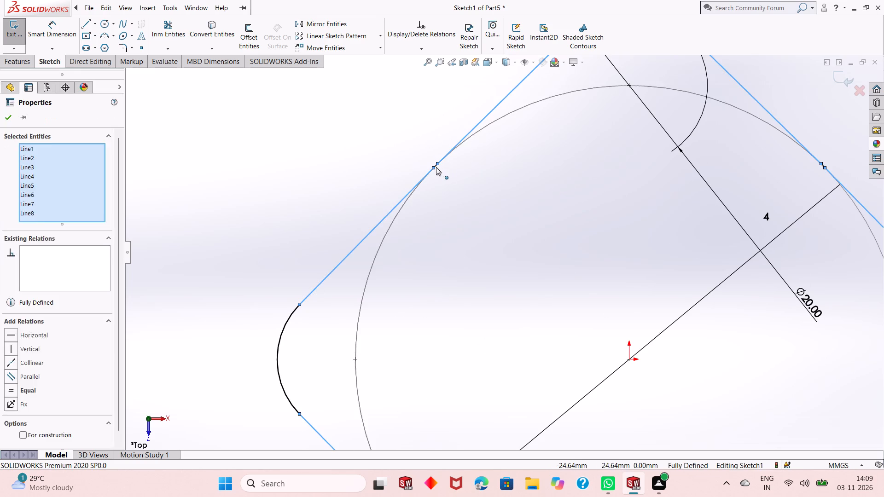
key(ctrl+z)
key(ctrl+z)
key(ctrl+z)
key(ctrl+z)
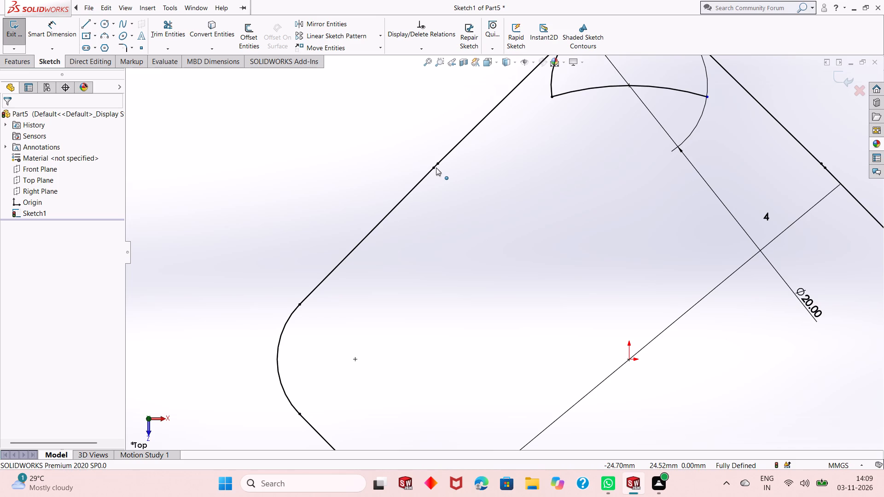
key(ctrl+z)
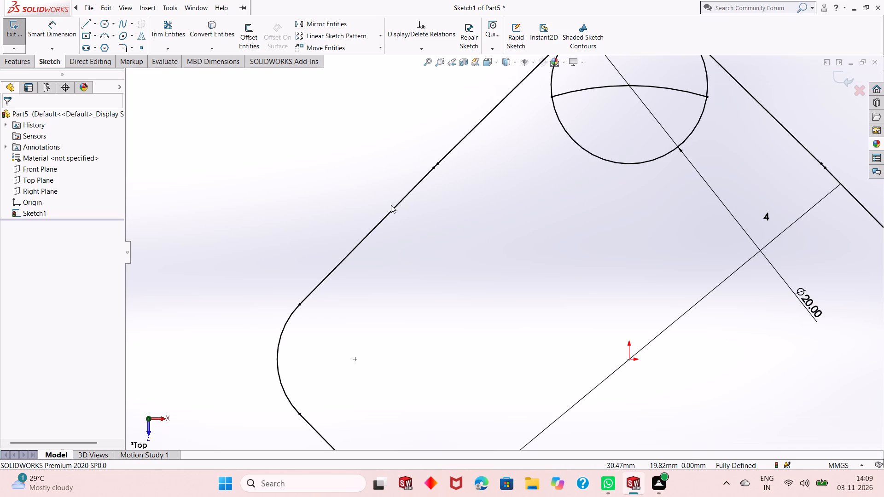
Undo the remaining trims so the full 70 mm circle and all four 20 mm circles are back in the sketch.
scroll(391, 205, up, 5)
scroll(557, 332, down, 1)
key(ctrl+z)
key(ctrl+z)
key(ctrl+z)
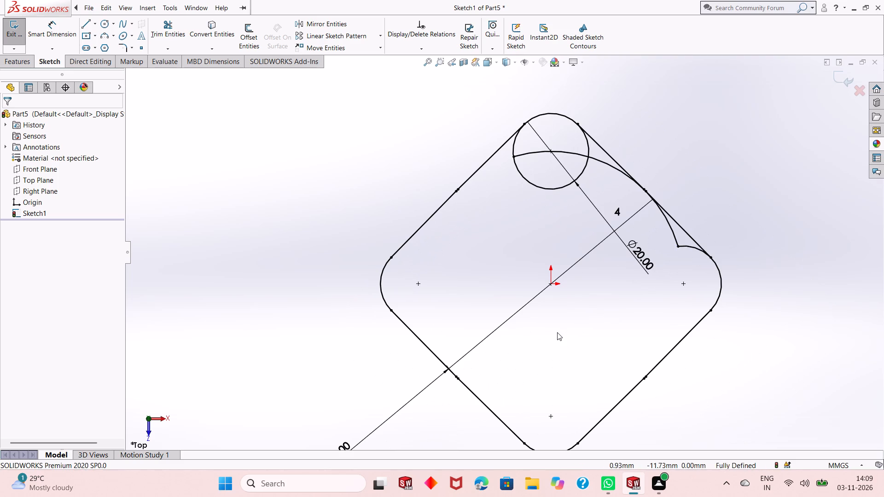
key(ctrl+z)
key(ctrl+z)
key(ctrl+z)
key(ctrl+z)
key(ctrl+z)
key(ctrl+z)
key(ctrl+z)
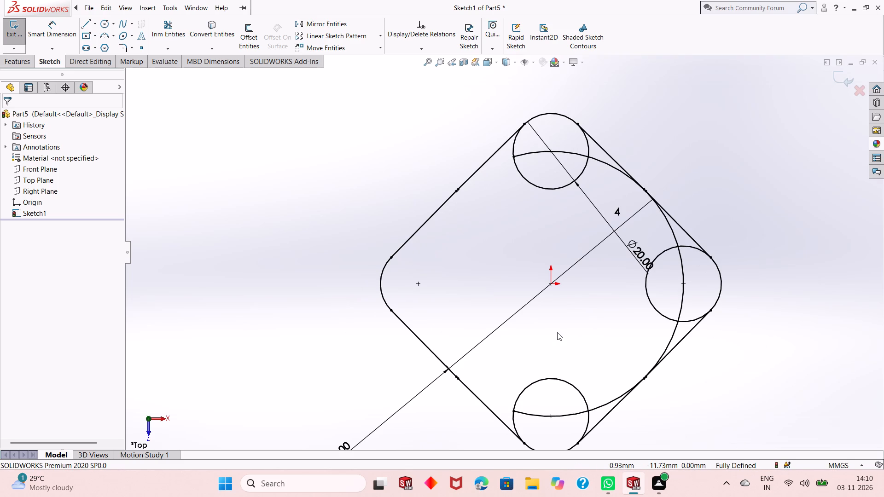
key(ctrl+z)
key(ctrl+z)
key(ctrl+z)
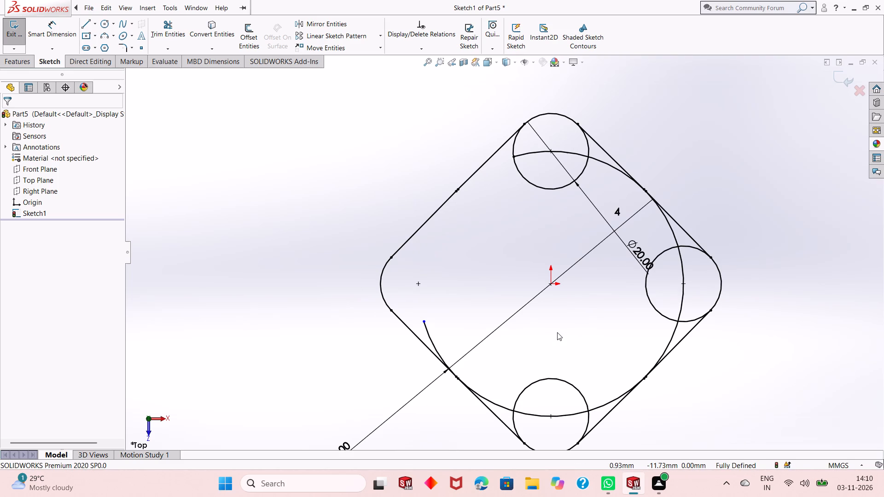
key(ctrl+z)
key(ctrl+z)
key(ctrl+z)
key(ctrl+z)
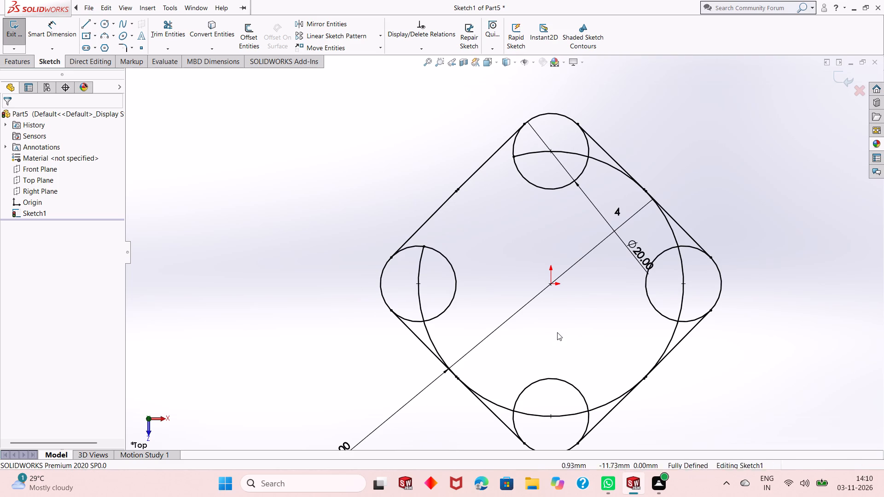
key(ctrl+z)
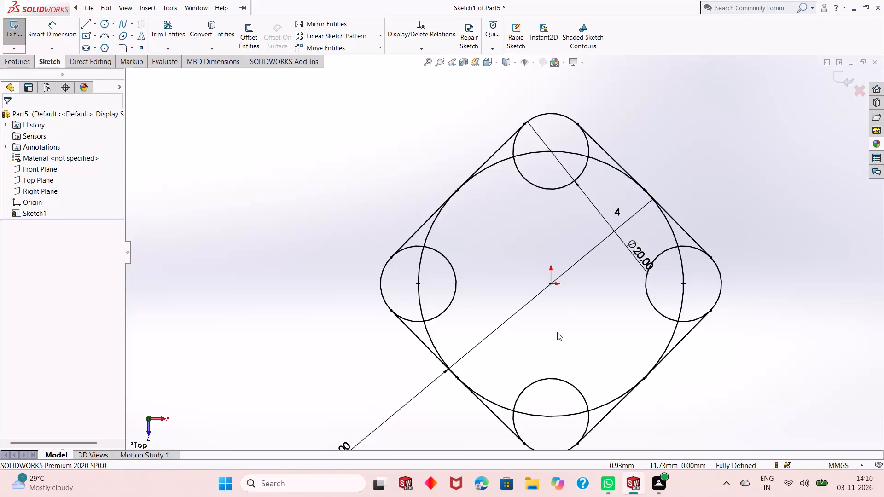
Undo the tangent relations and all eight tangent lines, leaving only the 70 mm circle and four 20 mm circles.
key(ctrl+z)
key(ctrl+z)
key(ctrl+z)
key(ctrl+z)
key(ctrl+z)
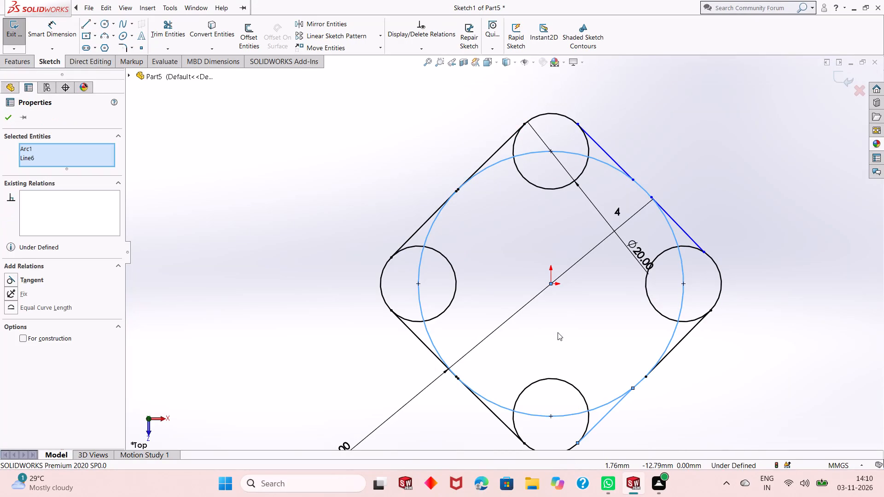
key(ctrl+z)
key(ctrl+z)
key(ctrl+z)
key(ctrl+z)
key(ctrl+z)
key(ctrl+z)
key(ctrl+z)
key(ctrl+z)
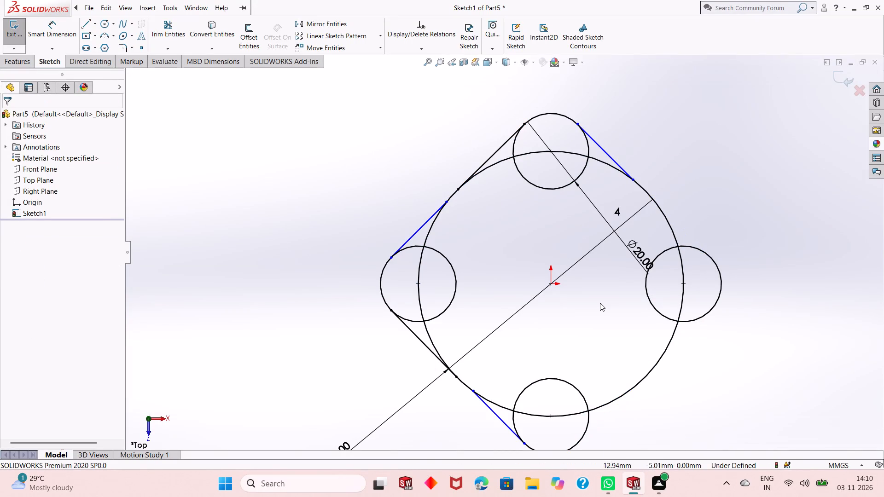
key(ctrl+z)
key(ctrl+z)
key(ctrl+z)
key(ctrl+z)
key(ctrl+z)
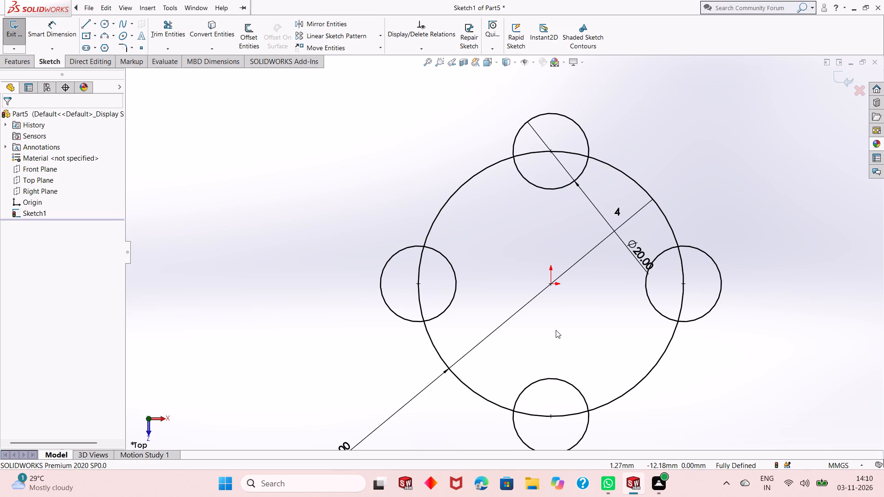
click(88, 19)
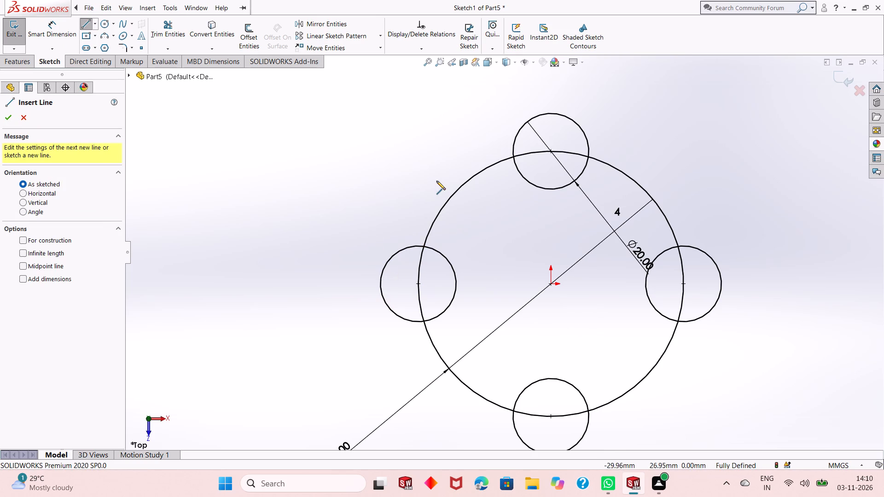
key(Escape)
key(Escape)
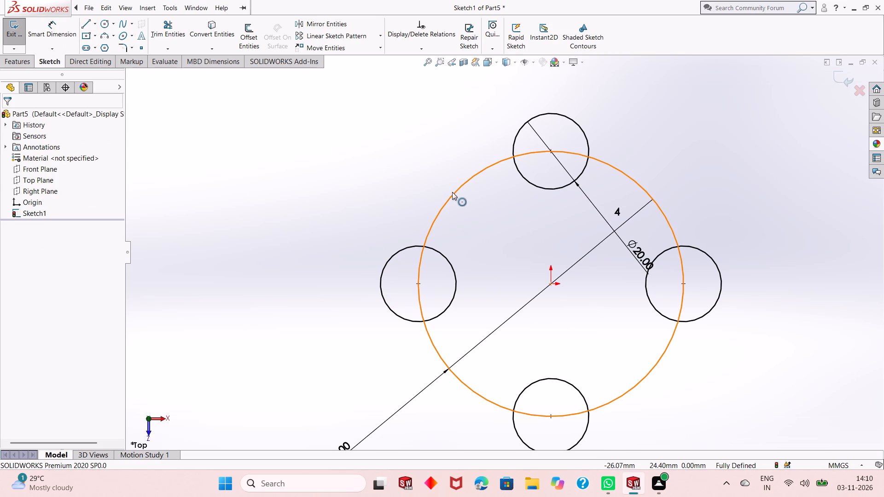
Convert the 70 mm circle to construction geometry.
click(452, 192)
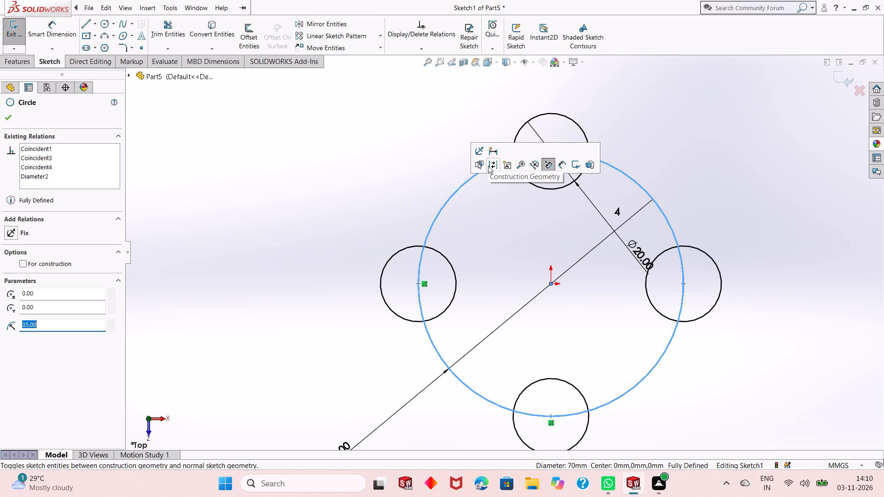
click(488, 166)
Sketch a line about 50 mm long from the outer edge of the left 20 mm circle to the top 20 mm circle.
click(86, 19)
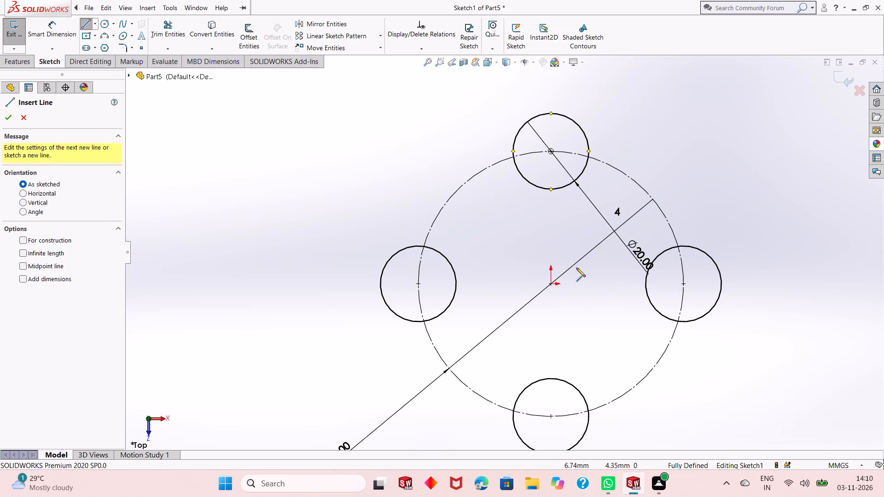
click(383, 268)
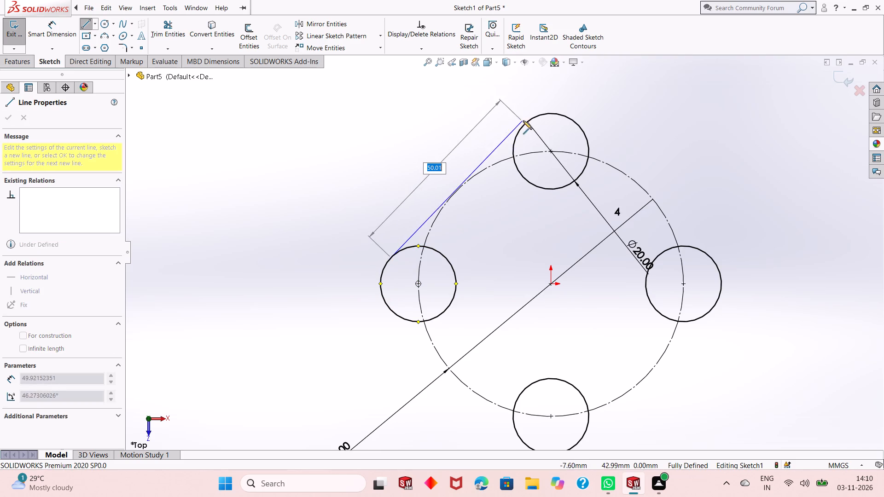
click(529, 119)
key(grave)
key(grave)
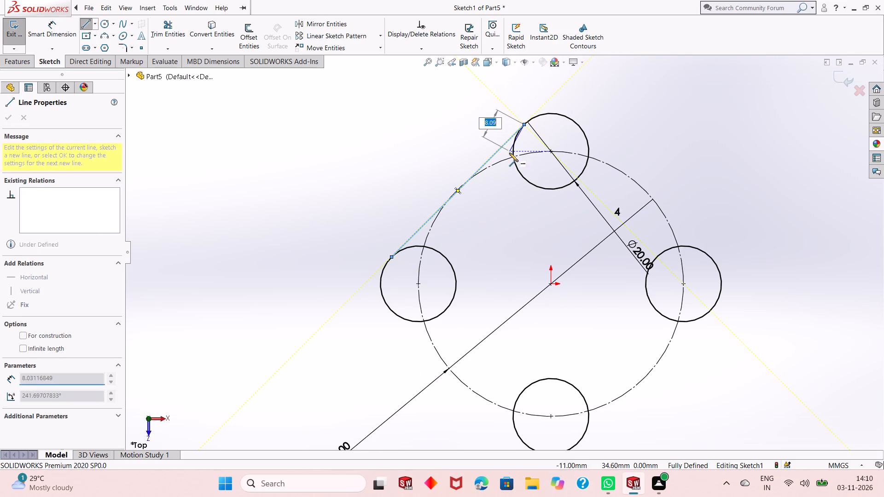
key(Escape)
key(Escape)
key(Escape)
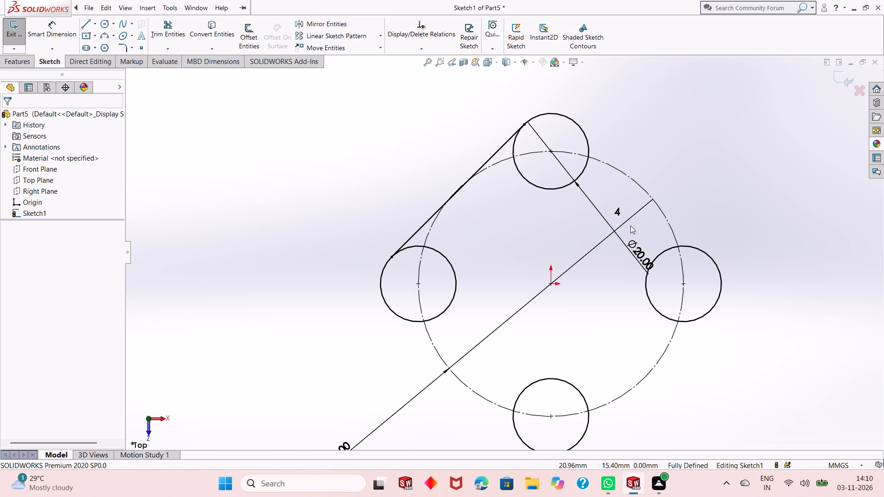
Undo the new line, the construction conversion, the 20 mm circles and all dimensions, back to the undimensioned circle at the origin.
key(ctrl+z)
key(ctrl+z)
key(ctrl+z)
key(ctrl+z)
key(ctrl+z)
key(ctrl+z)
key(ctrl+z)
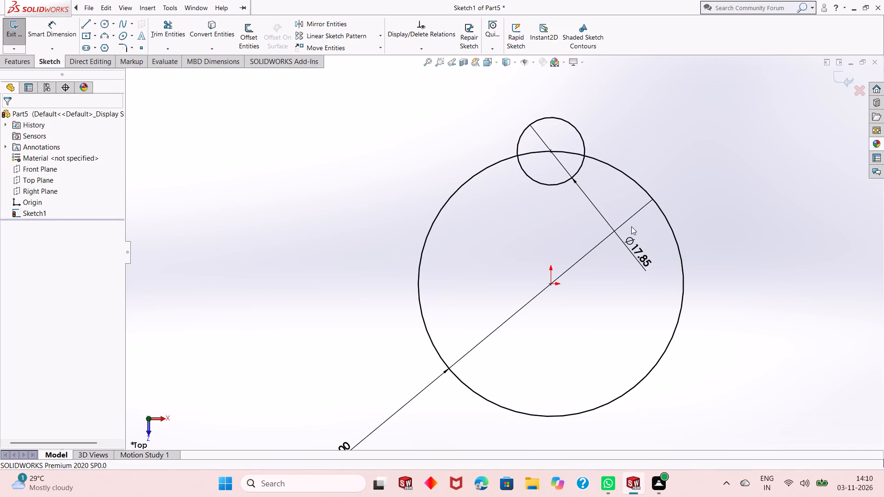
key(ctrl+z)
key(ctrl+z)
key(ctrl+z)
key(ctrl+z)
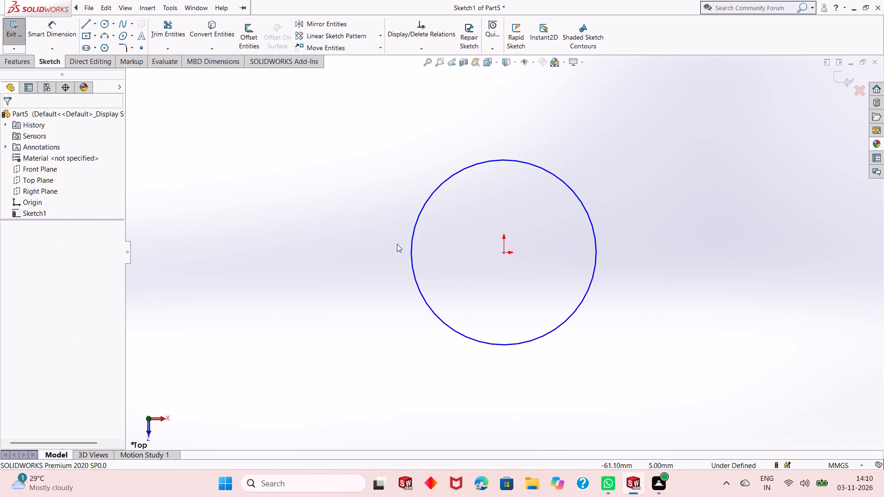
key(ctrl+z)
key(ctrl+z)
key(ctrl+z)
key(ctrl+z)
key(Escape)
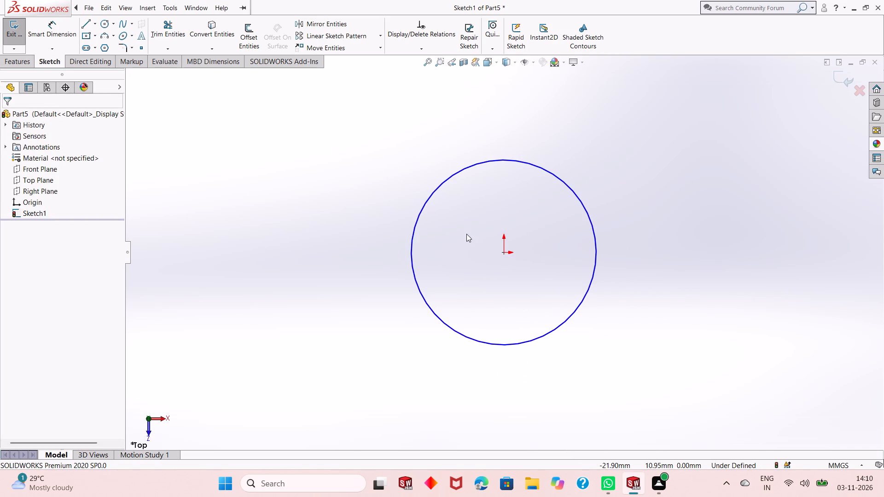
key(Escape)
key(Escape)
key(ctrl+z)
key(ctrl+z)
key(ctrl+z)
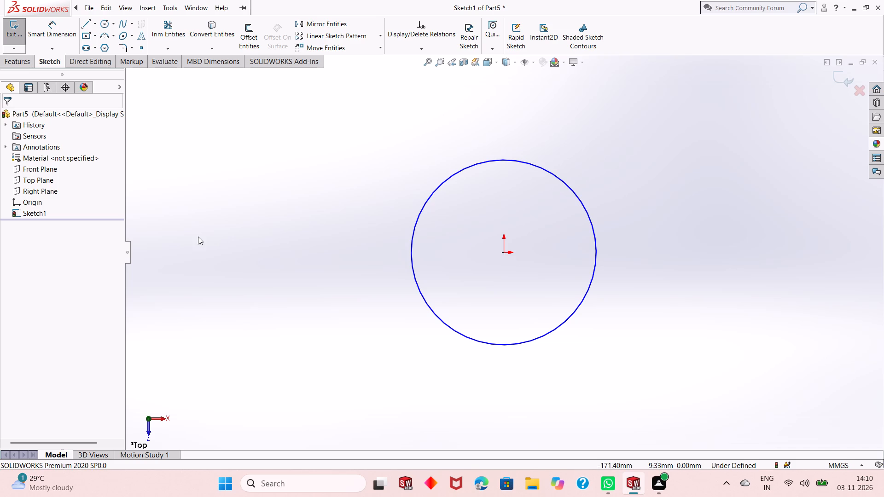
Delete the remaining circle from the sketch.
click(439, 189)
right_click(632, 132)
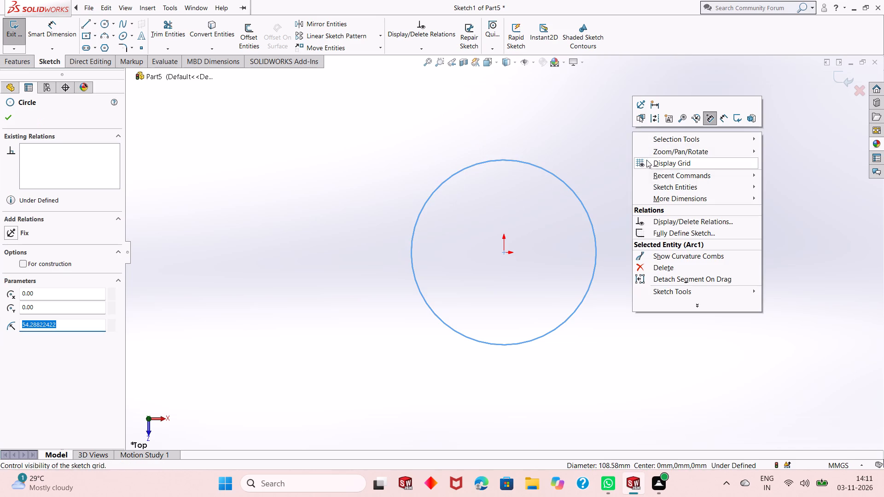
click(663, 266)
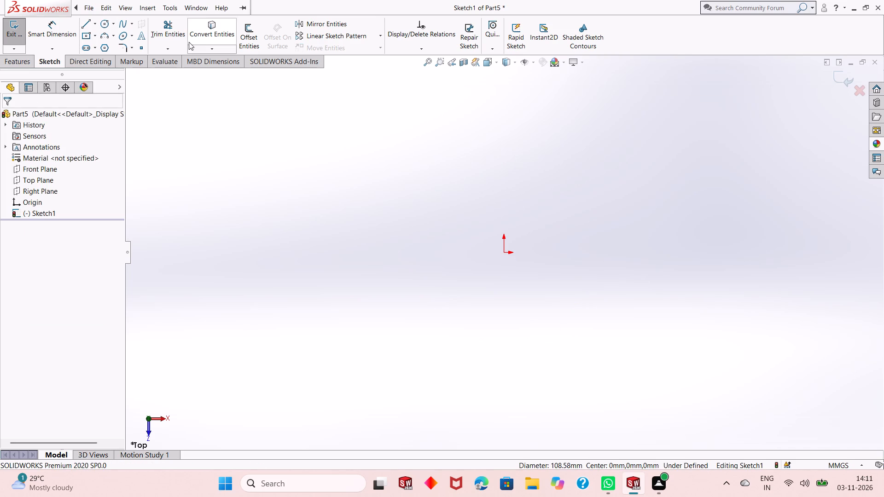
Sketch a center rectangle on the origin, about 148 mm wide and 107 mm high.
click(112, 25)
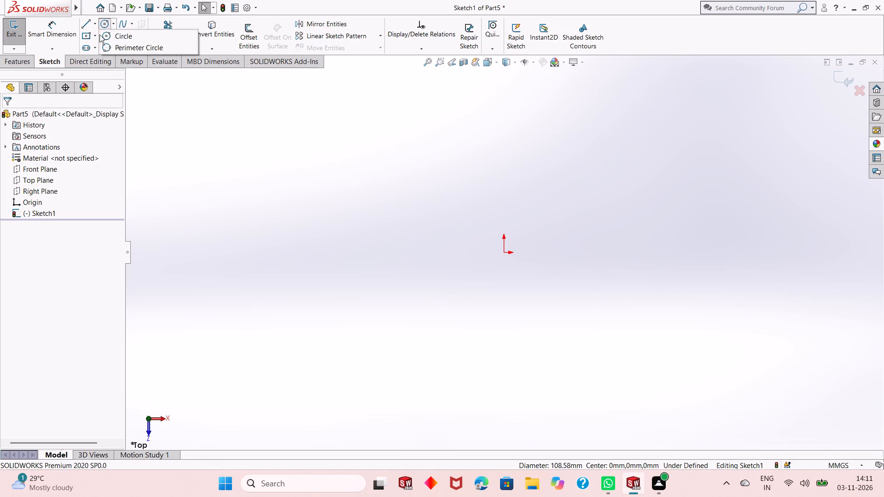
click(89, 35)
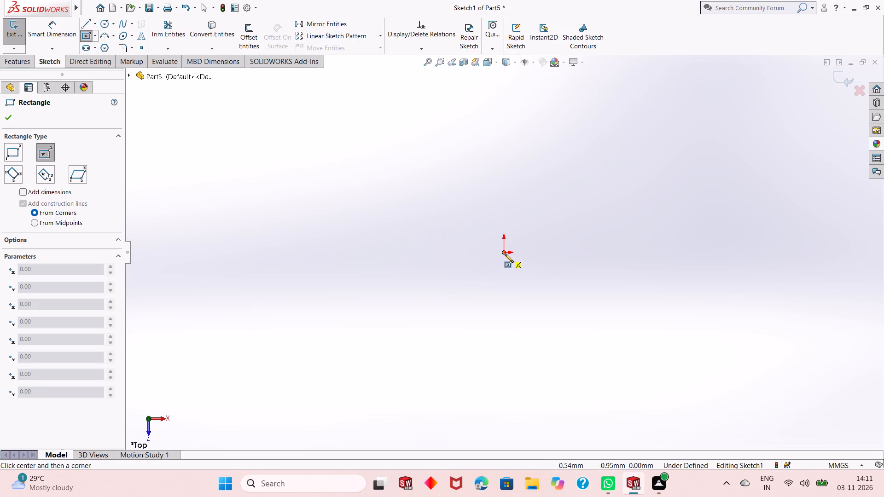
click(505, 254)
click(630, 162)
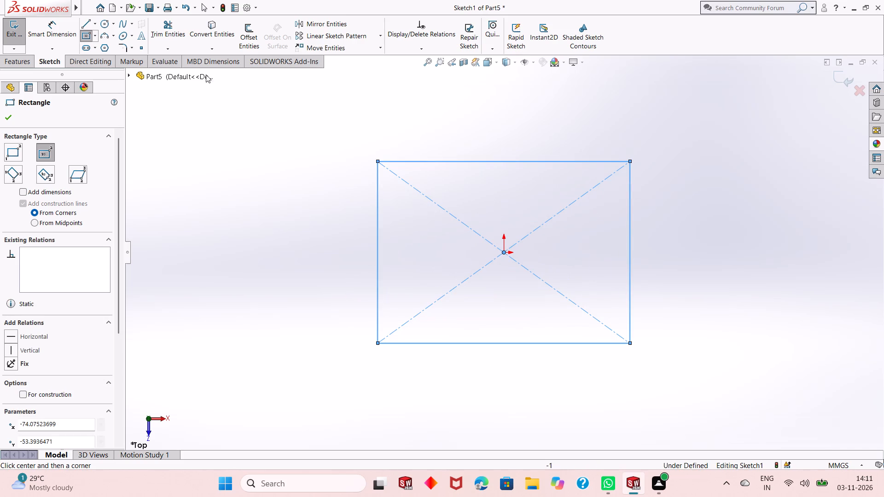
key(Escape)
Dimension the rectangle's bottom edge and right edge at 70 mm each.
click(52, 25)
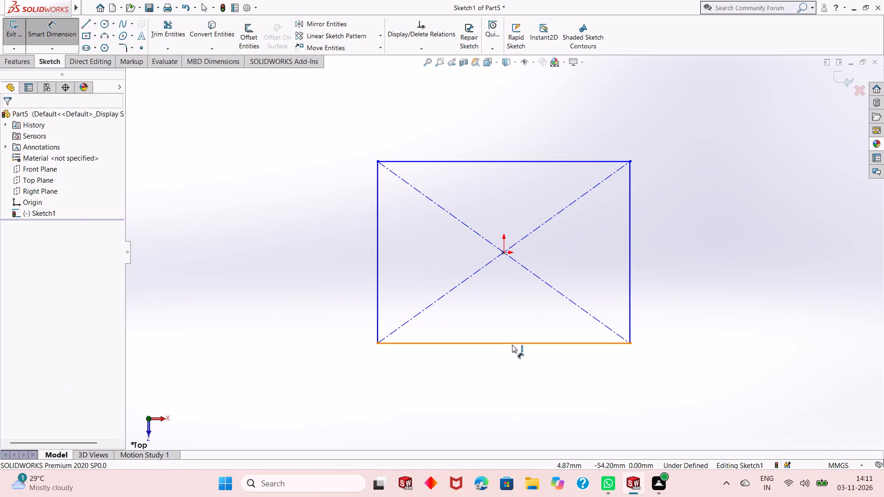
click(513, 345)
click(504, 369)
key(7)
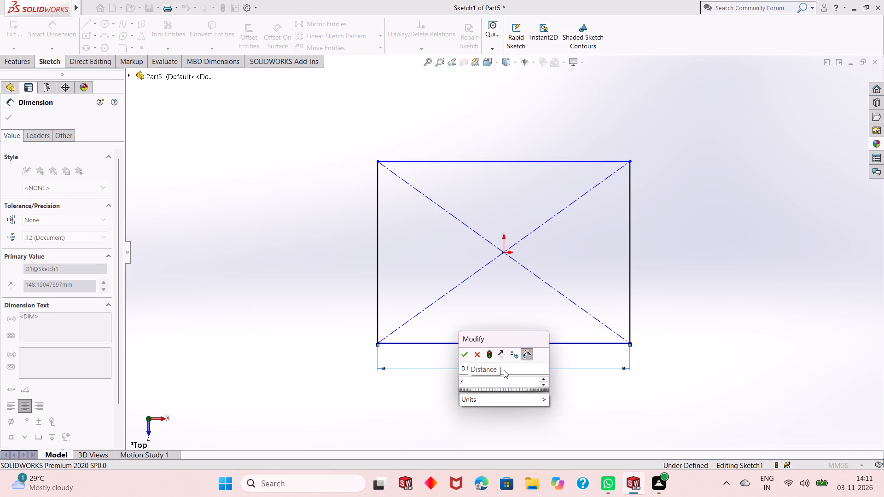
key(0)
key(Return)
click(628, 278)
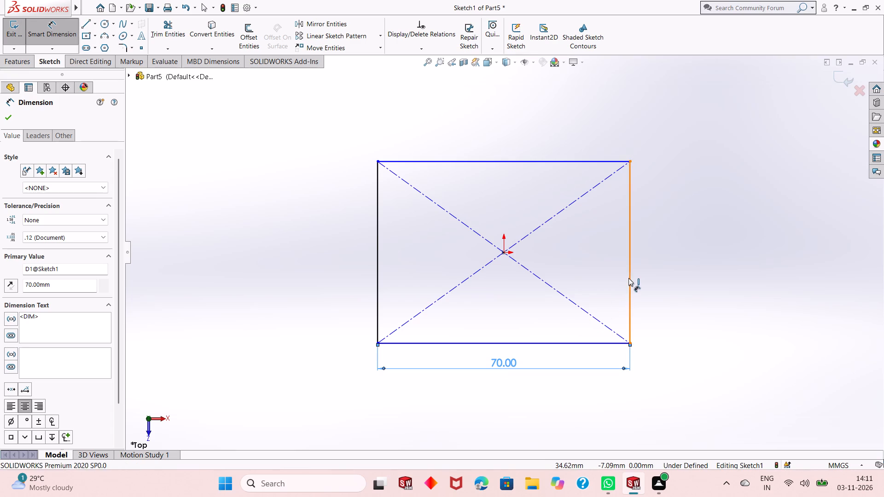
click(685, 259)
text(70)
key(Return)
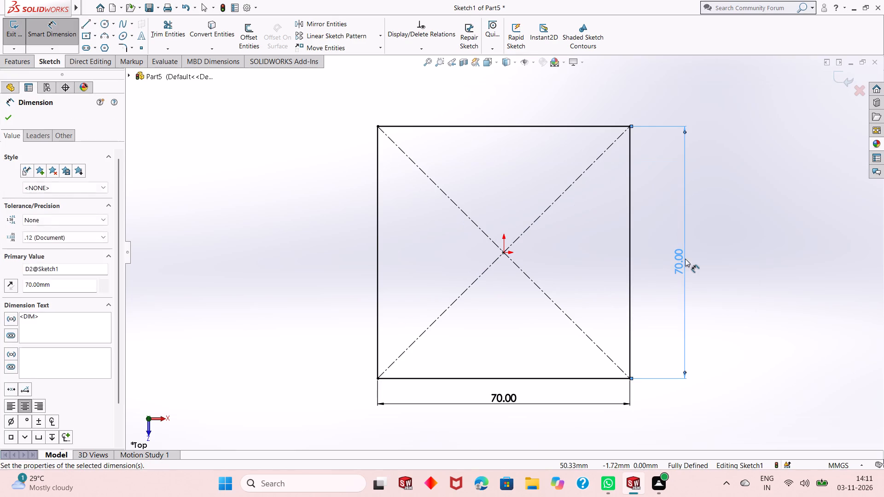
key(Escape)
key(Escape)
key(Escape)
Extrude the square sketch as a Blind boss 10 mm deep.
scroll(510, 270, up, 1)
middle_drag(513, 290, 500, 225)
middle_drag(457, 213, 476, 257)
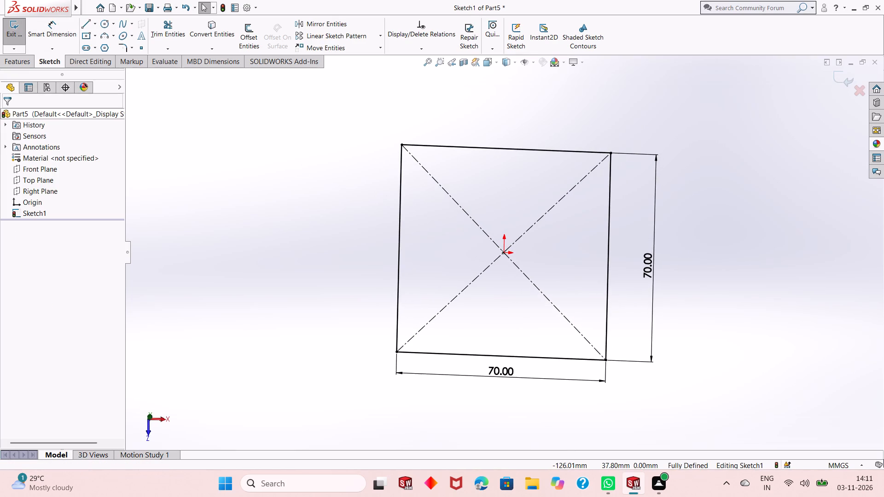
click(15, 55)
click(23, 39)
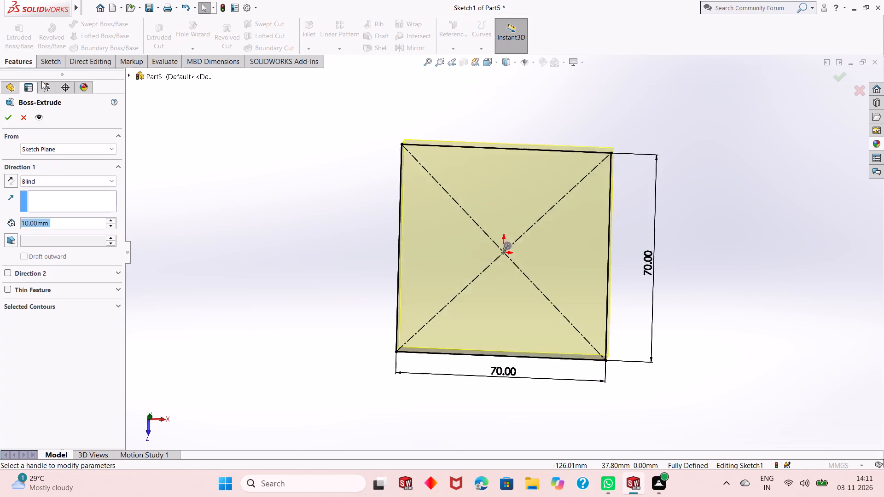
click(12, 121)
click(318, 147)
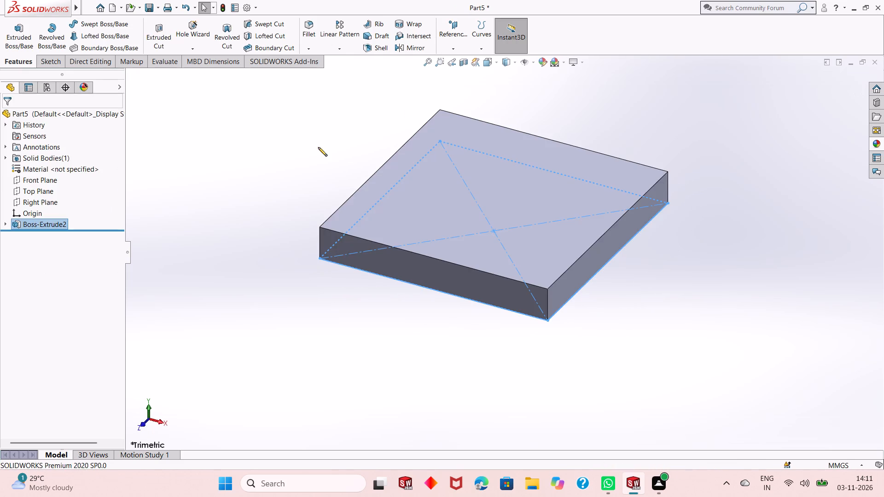
Examine the extruded square plate's top and side faces from several angles.
middle_click(503, 167)
middle_drag(461, 216, 461, 231)
middle_drag(425, 340, 426, 348)
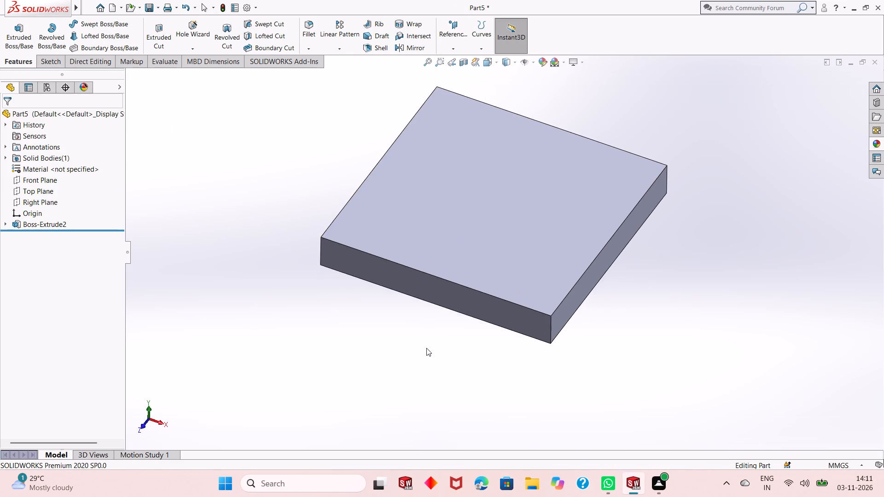
middle_drag(426, 333, 398, 372)
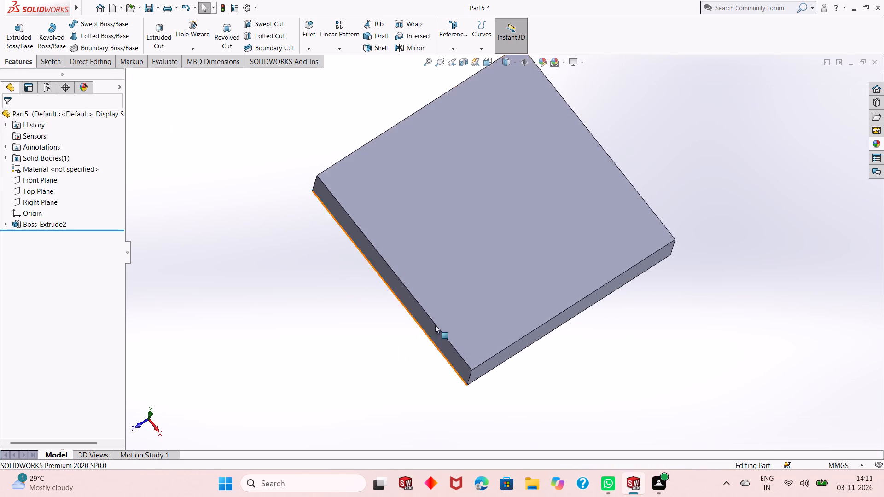
scroll(459, 281, up, 2)
middle_drag(500, 128, 493, 169)
scroll(514, 126, down, 2)
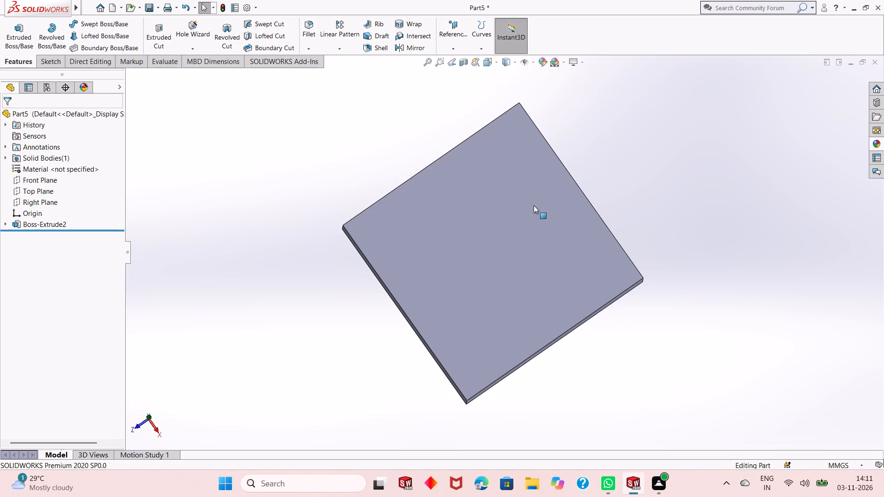
scroll(534, 205, up, 1)
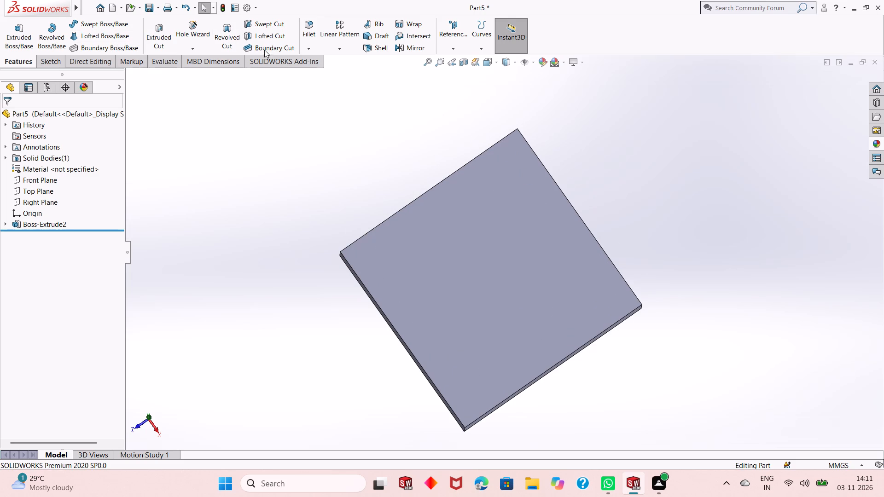
Fillet the square plate's four vertical corner edges with a 10 mm symmetric radius.
click(311, 29)
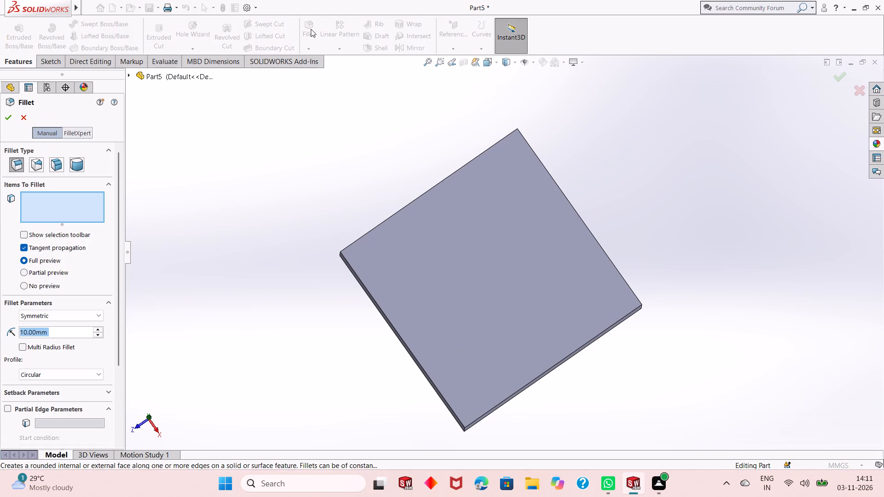
middle_drag(347, 277, 371, 251)
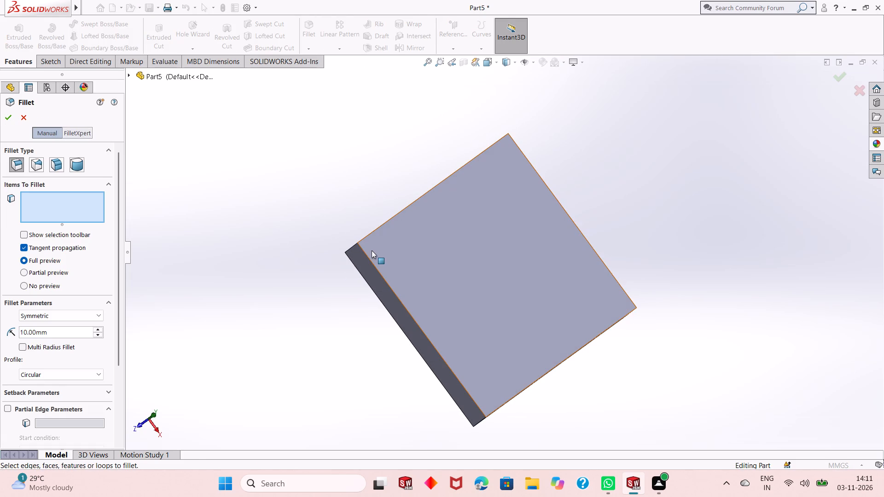
click(352, 247)
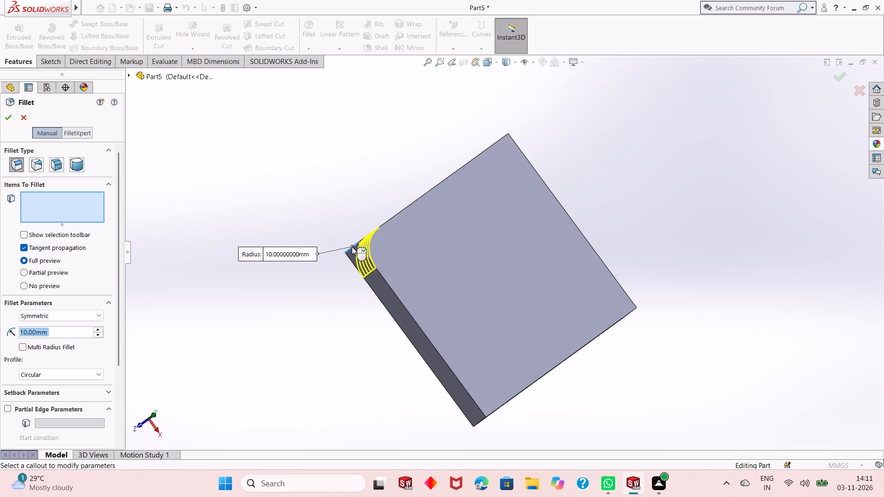
click(479, 423)
middle_drag(669, 376, 643, 332)
click(639, 312)
middle_drag(639, 312, 619, 269)
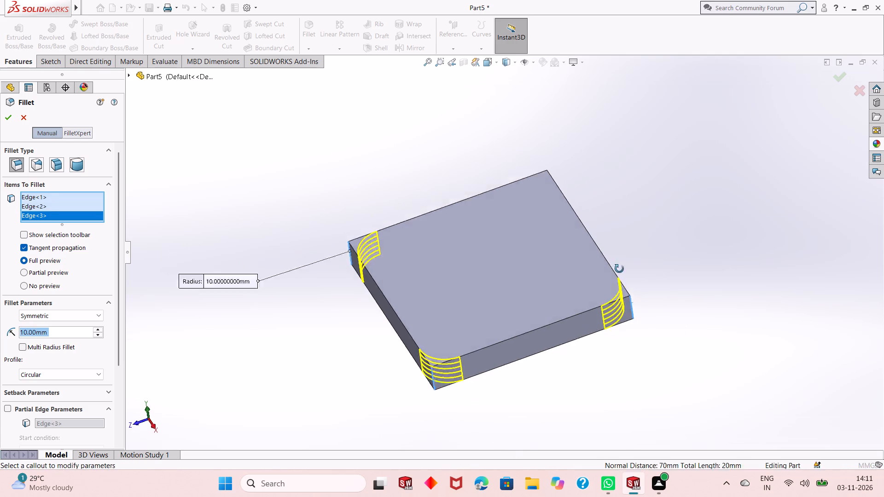
middle_drag(619, 269, 561, 299)
click(622, 207)
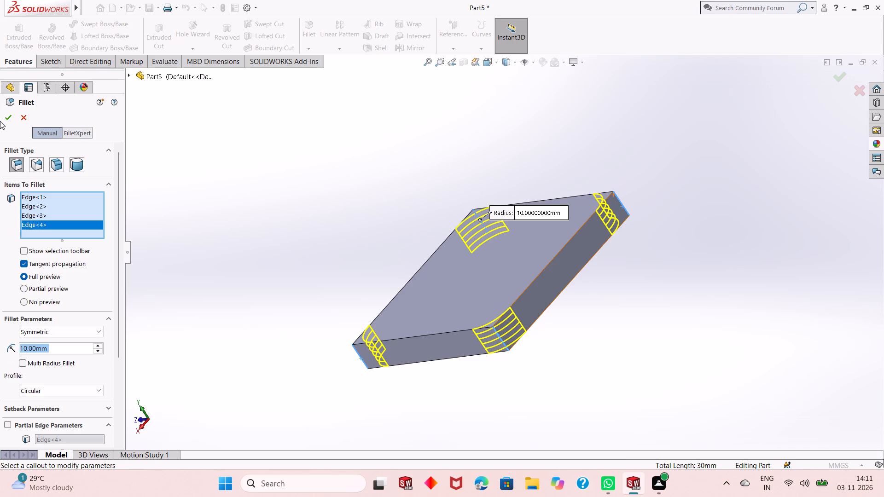
click(13, 113)
Sketch a circle about 30 mm in diameter on the plate's top face, centred on the origin.
middle_drag(472, 212, 518, 185)
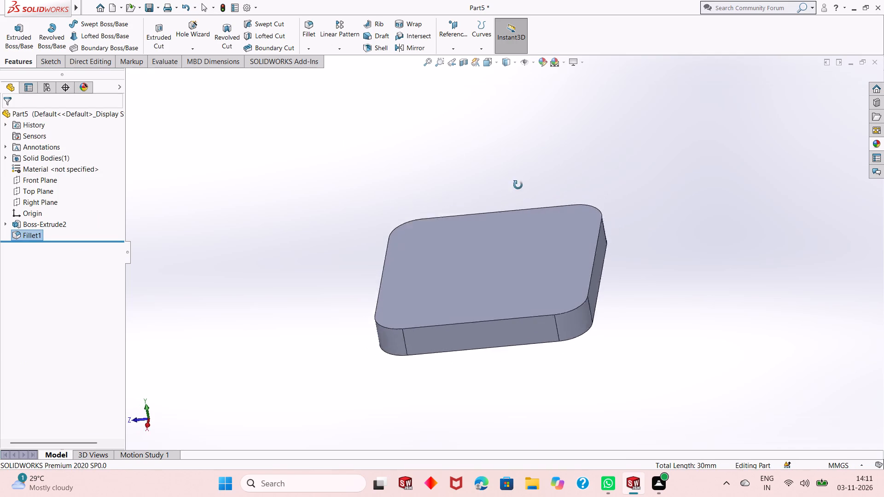
middle_drag(518, 185, 569, 231)
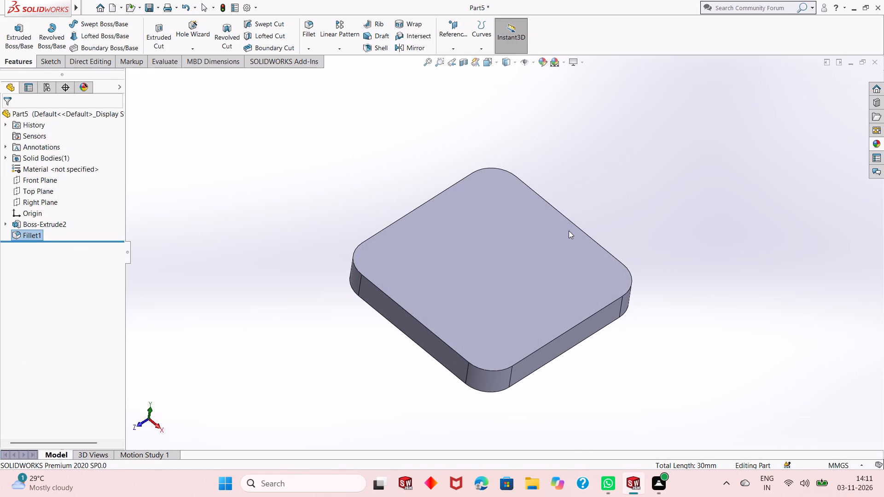
click(529, 258)
click(565, 230)
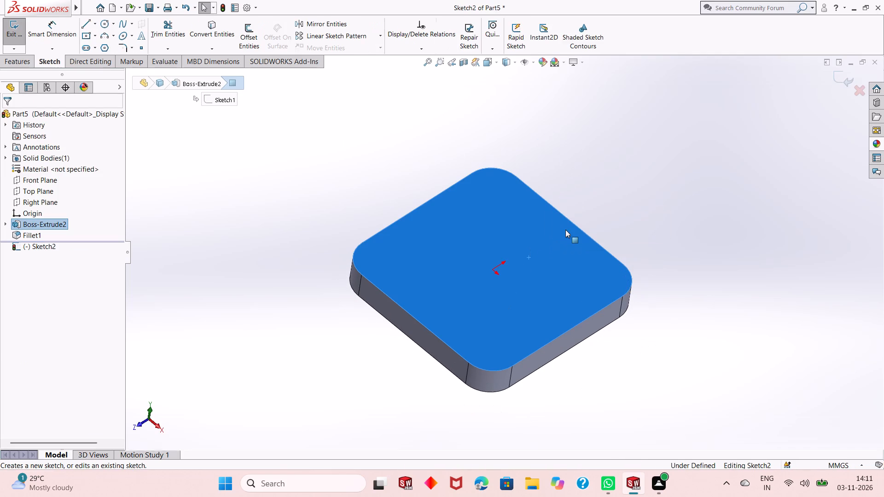
key(ctrl+8)
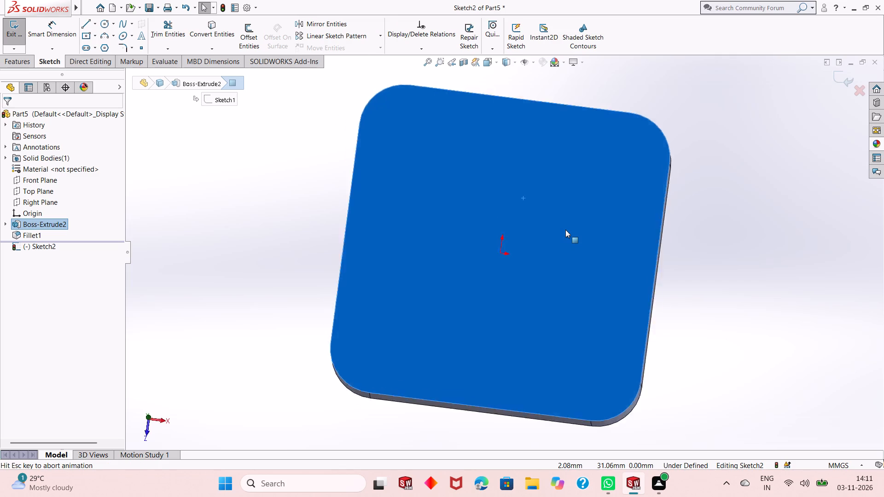
scroll(554, 245, up, 2)
click(642, 235)
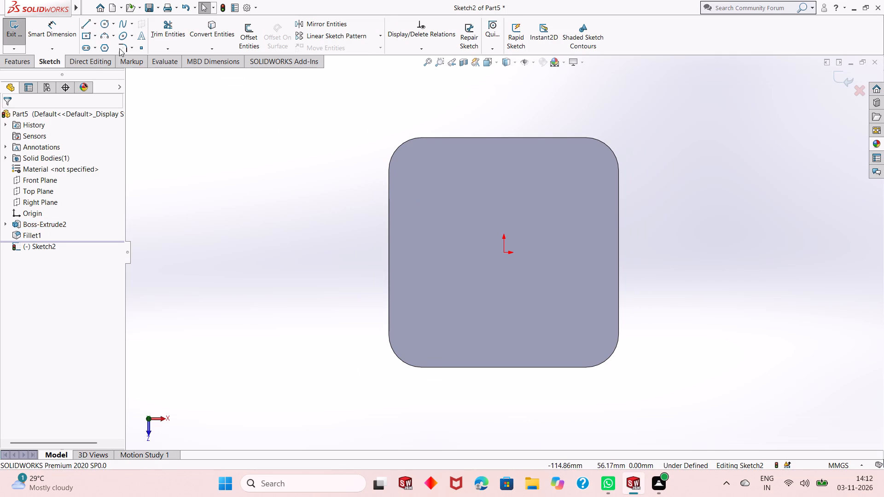
click(105, 24)
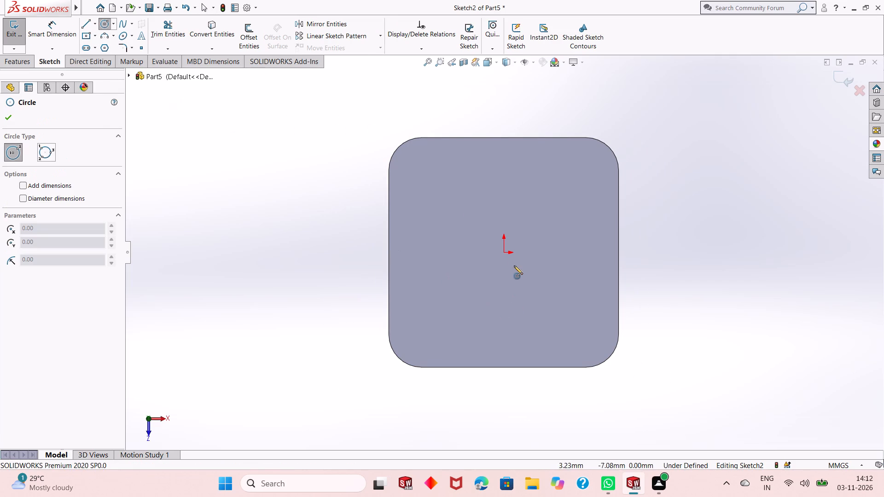
click(504, 251)
click(506, 301)
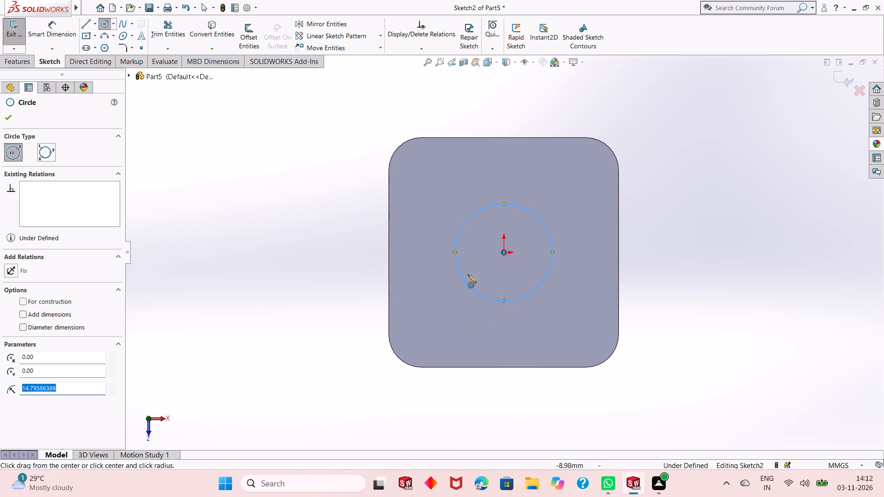
right_click(301, 211)
click(317, 216)
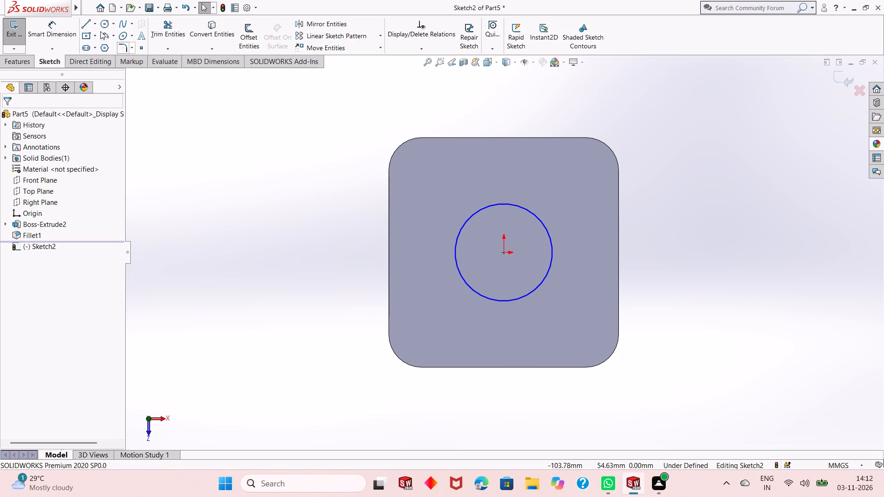
Dimension the circle's diameter at 45 mm, the sum of 25 and 20.
click(53, 30)
click(497, 301)
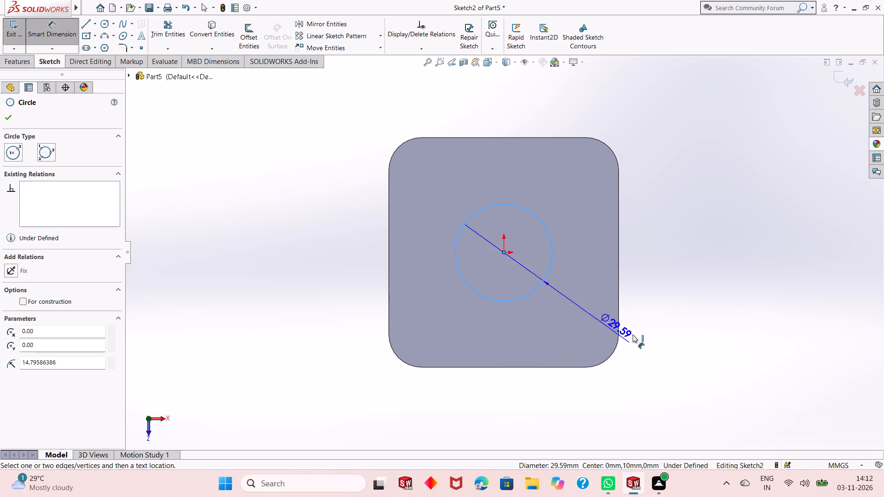
click(700, 354)
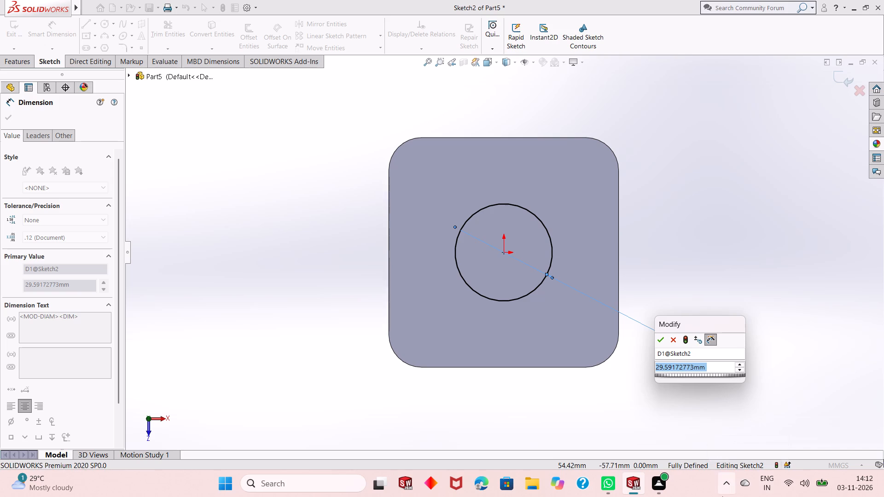
text(25+)
text(20)
key(Return)
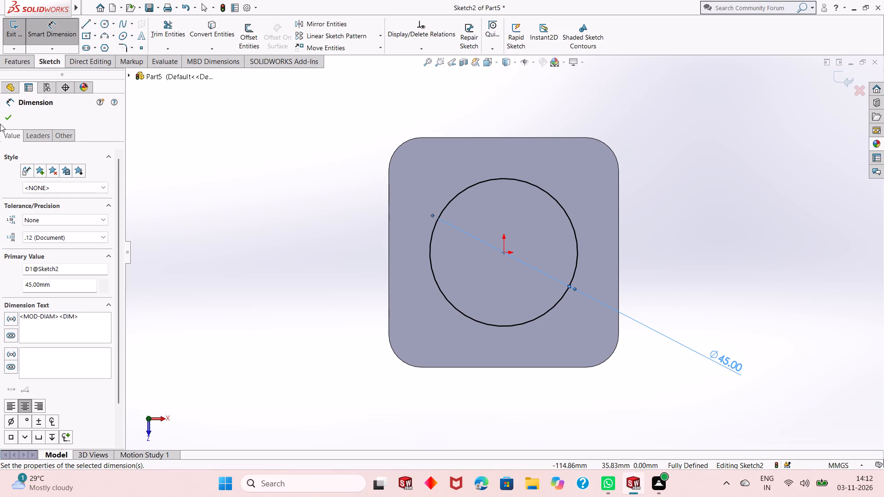
click(3, 119)
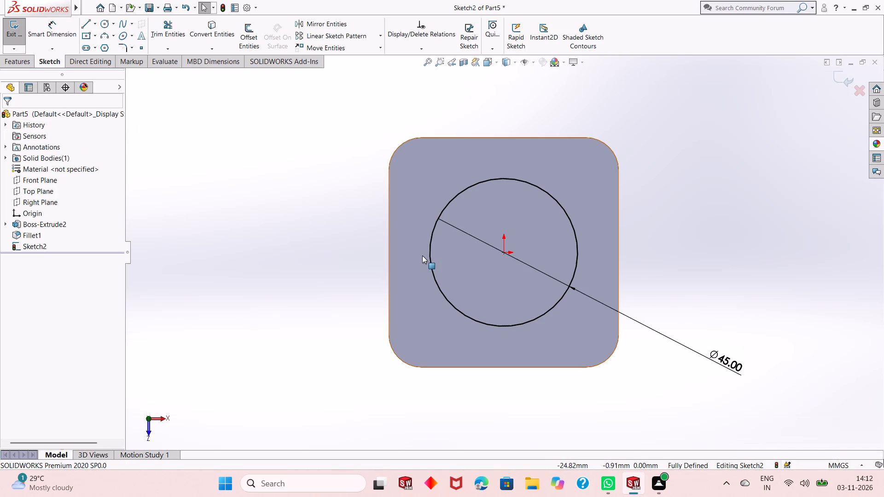
Examine the sketched circle on the plate's top face up close and from tilted angles.
scroll(468, 248, down, 1)
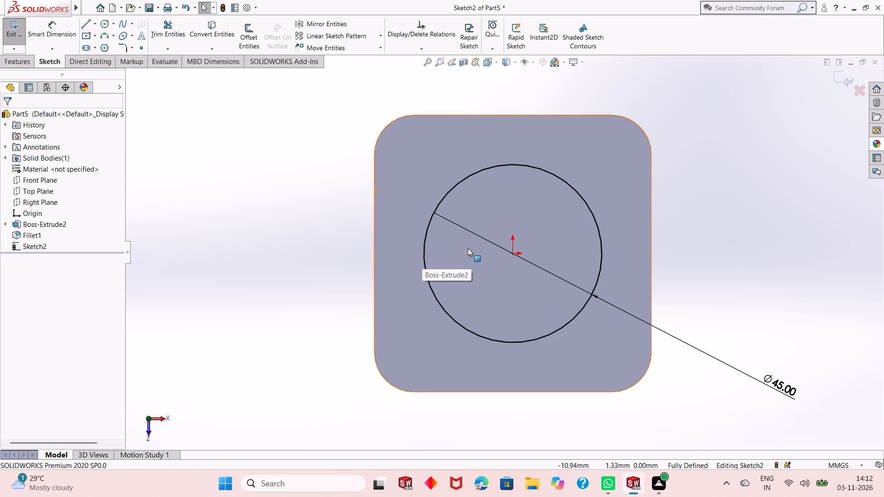
scroll(477, 254, down, 1)
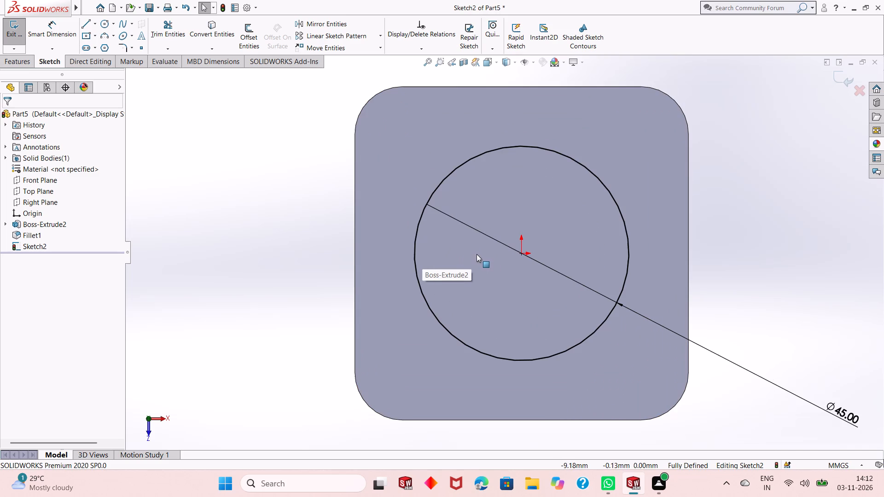
scroll(477, 254, down, 1)
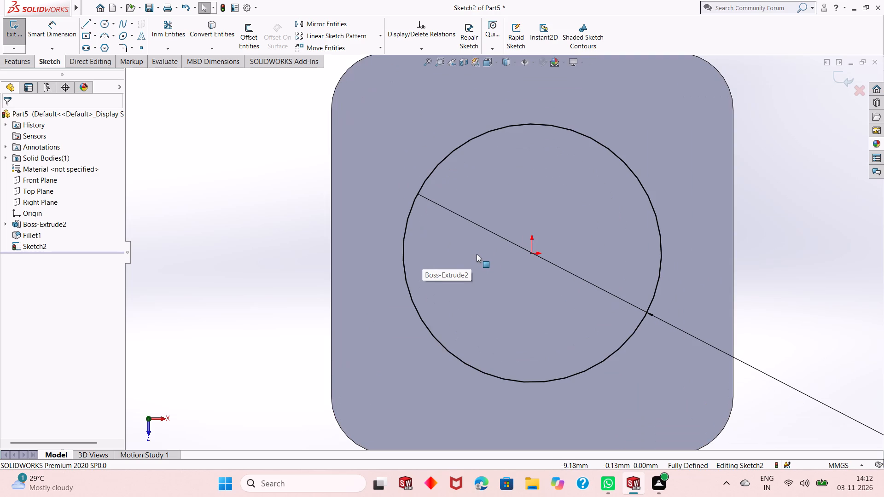
scroll(477, 254, down, 2)
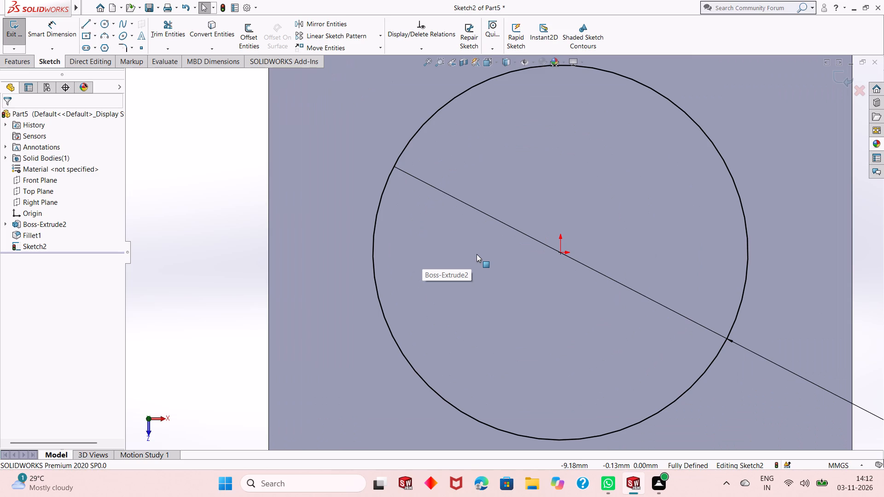
scroll(477, 254, up, 3)
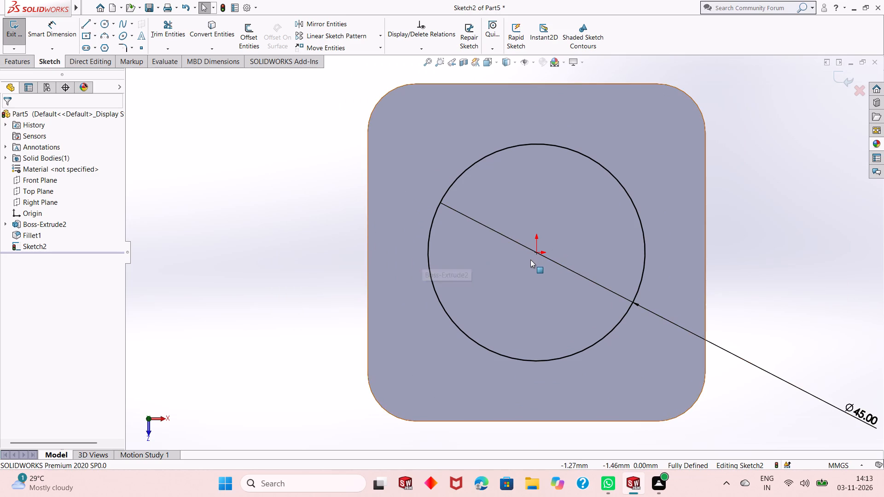
middle_drag(543, 295, 543, 235)
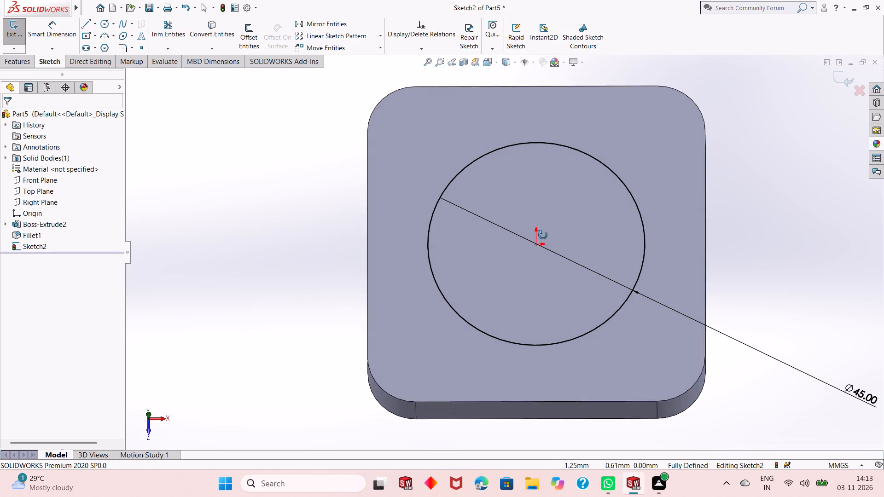
middle_drag(543, 235, 543, 232)
scroll(543, 232, up, 1)
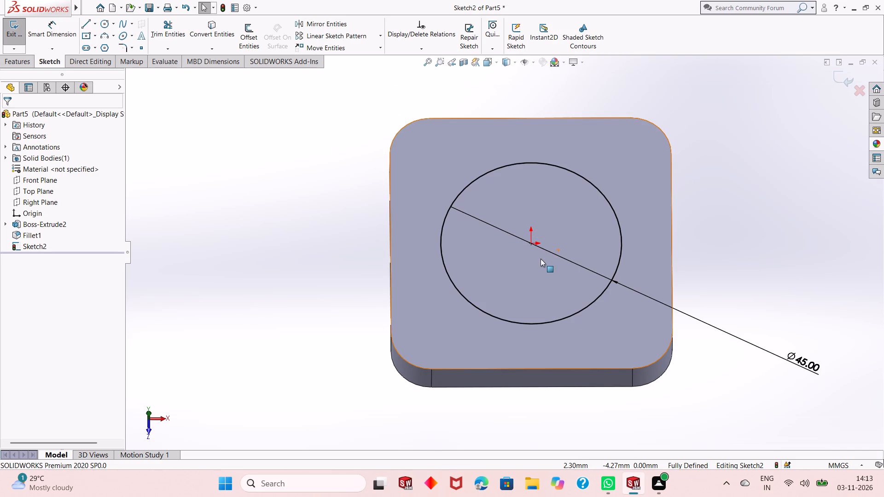
middle_drag(537, 272, 537, 249)
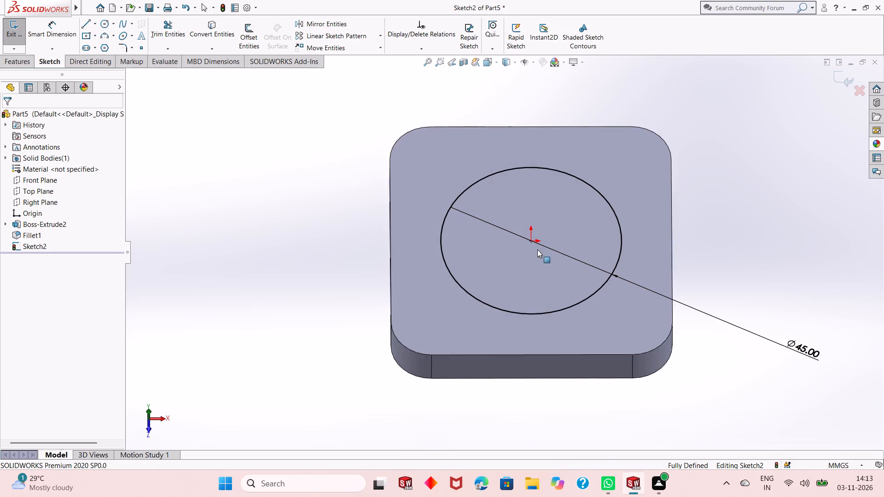
middle_drag(537, 249, 537, 250)
click(756, 198)
right_click(721, 167)
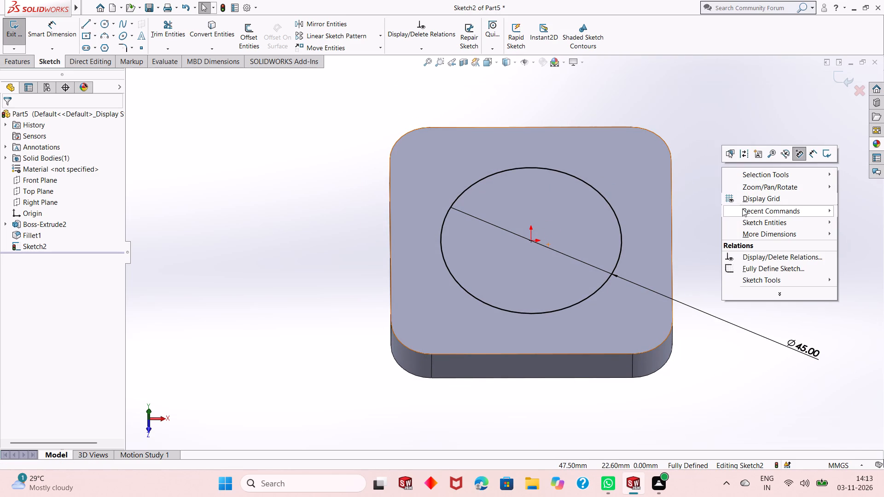
click(760, 190)
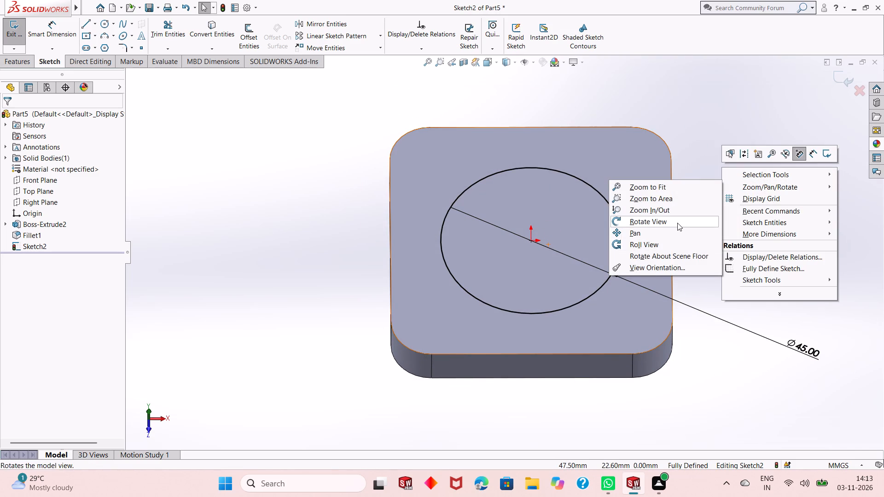
click(677, 223)
drag(567, 277, 585, 268)
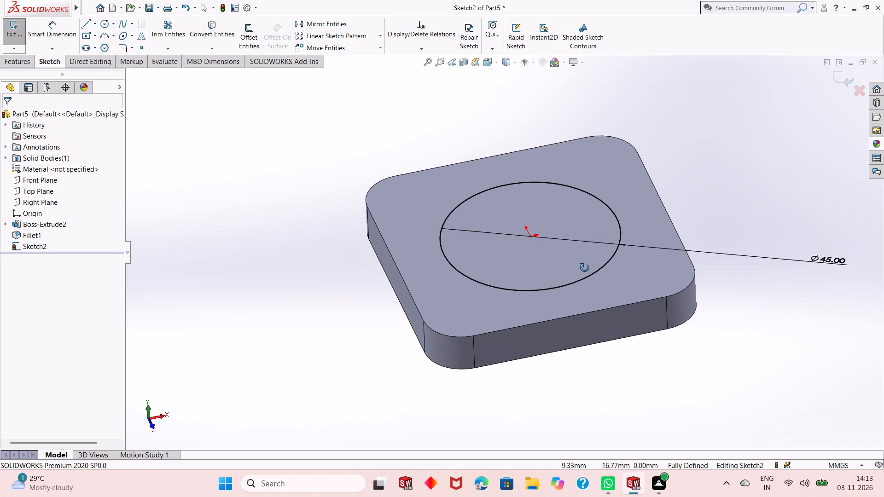
drag(585, 268, 587, 274)
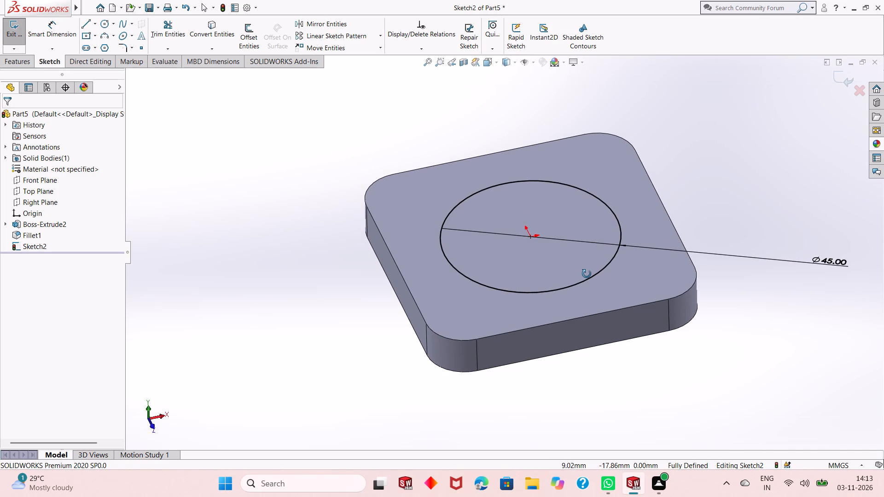
drag(587, 274, 588, 275)
right_click(696, 180)
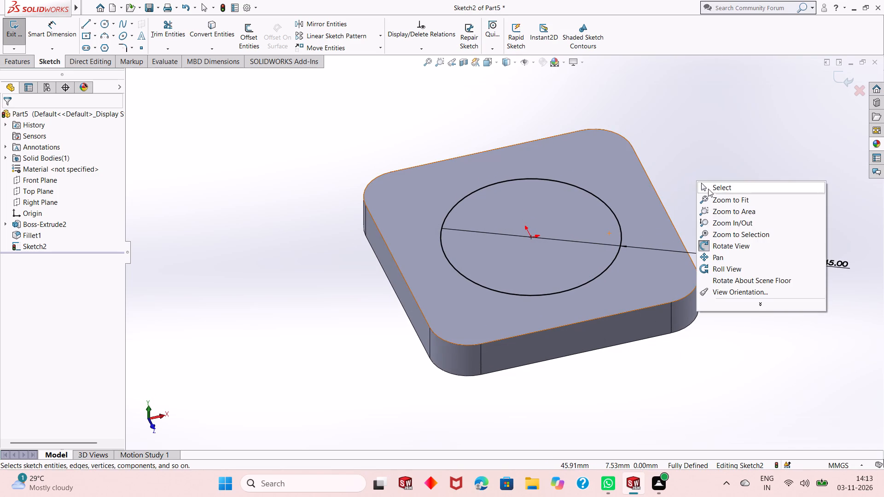
click(708, 189)
Set the circle's diameter to 40 mm.
double_click(833, 260)
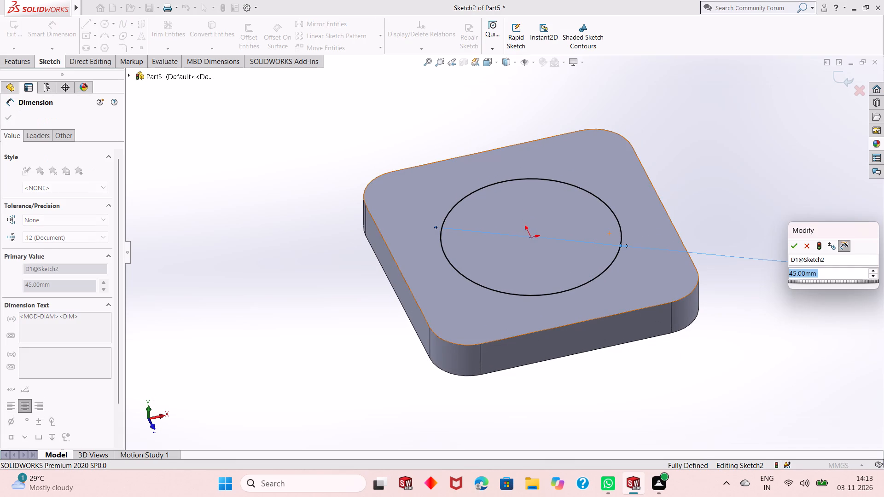
text(40)
key(Return)
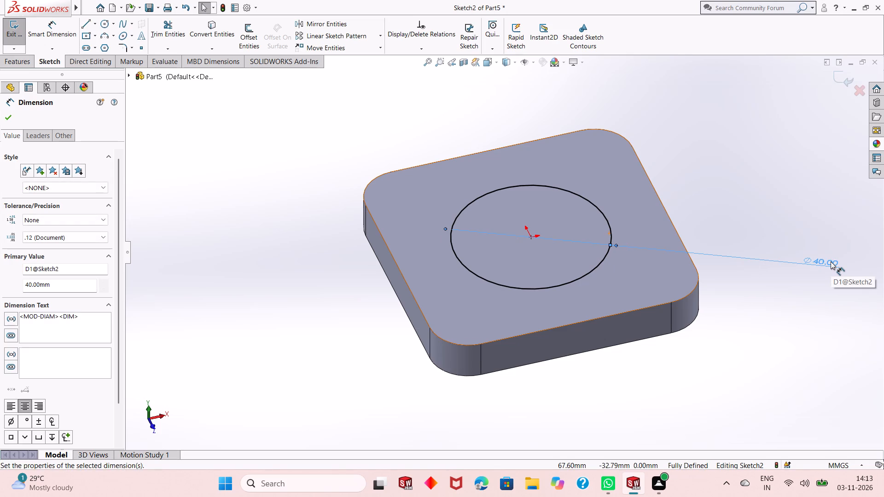
click(12, 118)
Extrude the 40 mm circle upward from the plate's top face as a 90 mm blind boss merged with the plate.
click(17, 66)
click(22, 42)
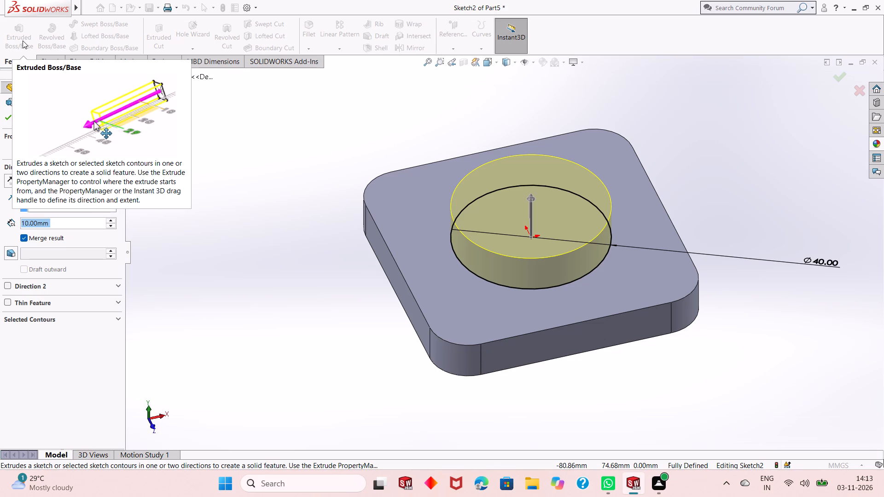
key(1)
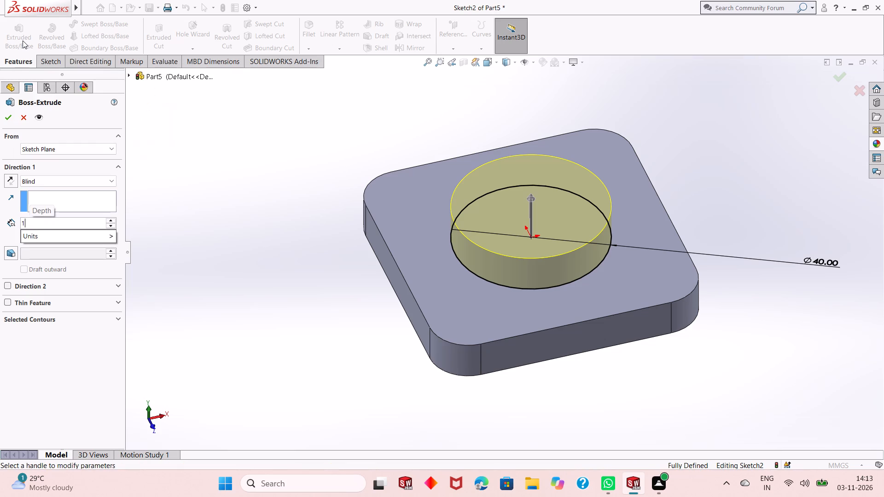
key(1)
key(5)
text(25)
key(Return)
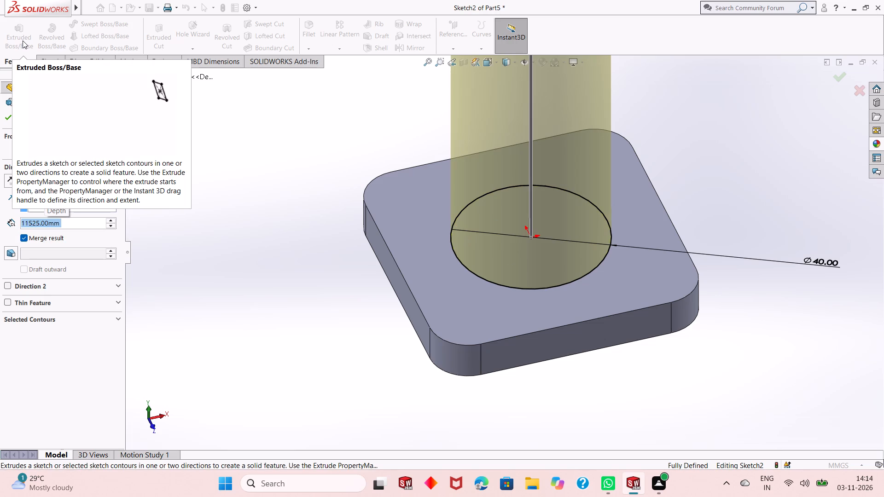
text(11)
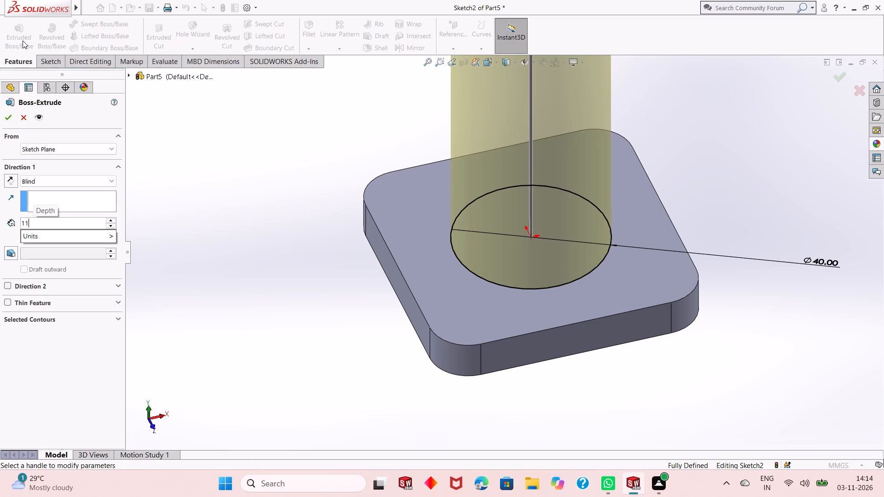
text(5-)
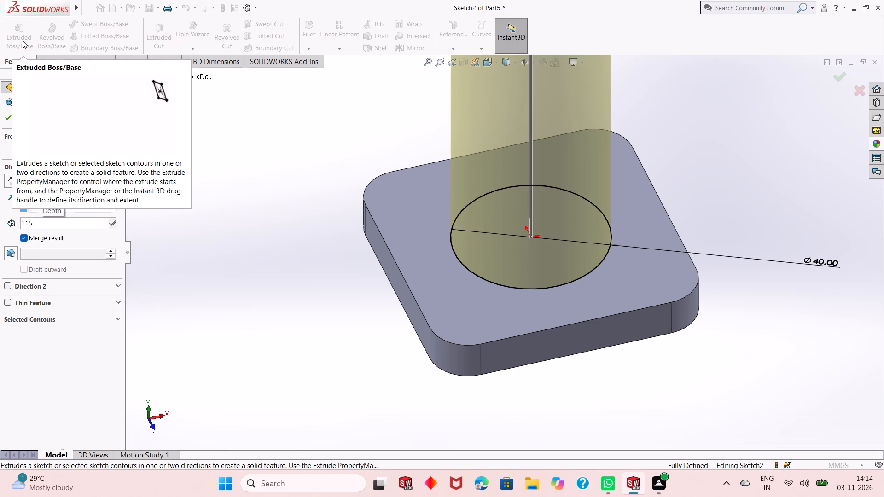
text(25)
key(Return)
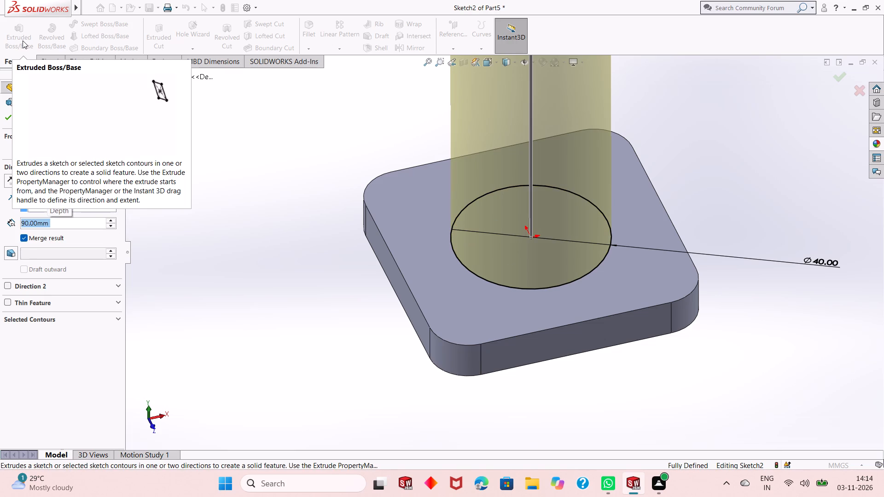
scroll(459, 245, up, 5)
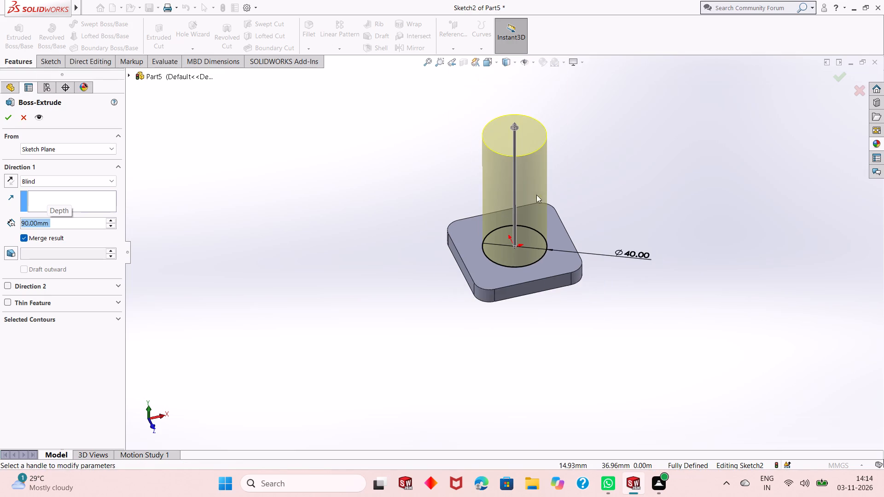
scroll(554, 184, down, 2)
click(12, 123)
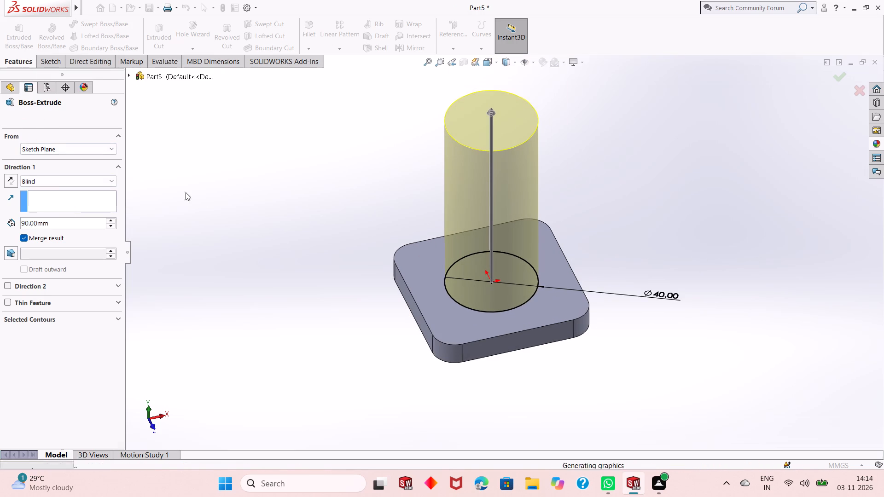
click(248, 221)
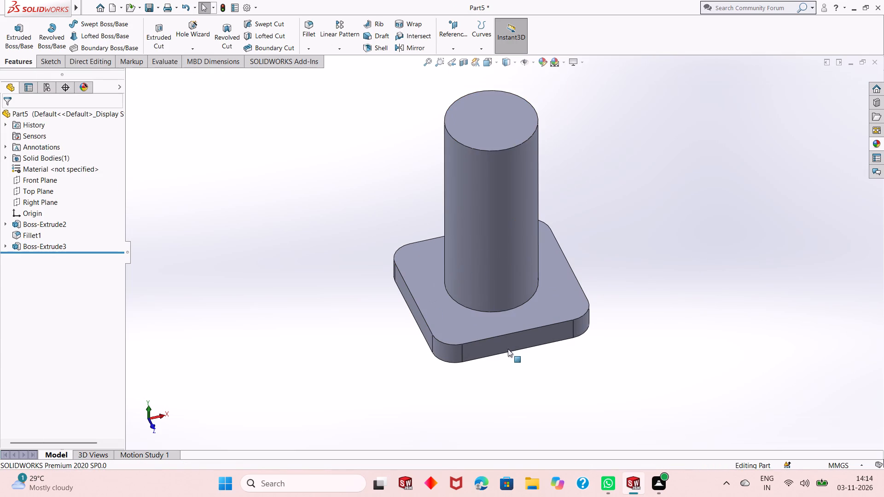
Examine the plate and its cylindrical boss up close and from several tilted angles.
middle_drag(513, 331, 514, 327)
middle_click(520, 296)
scroll(575, 302, down, 3)
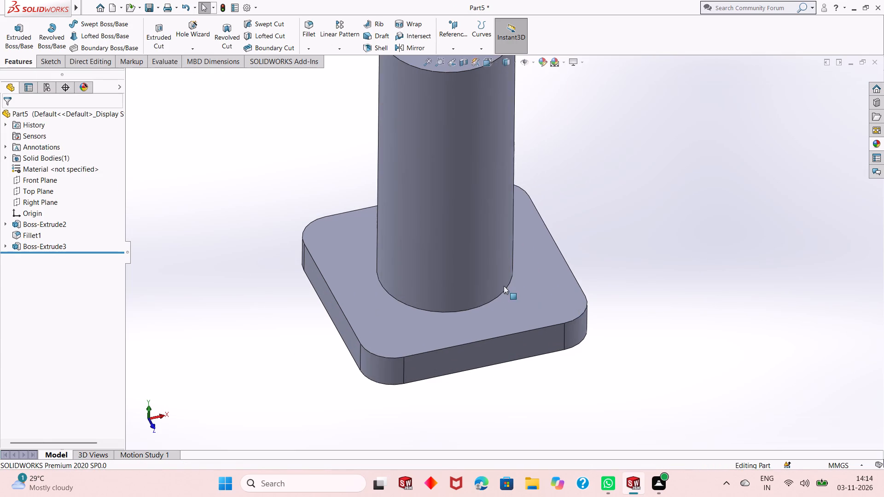
scroll(450, 286, up, 5)
scroll(453, 149, down, 2)
middle_drag(592, 313, 592, 314)
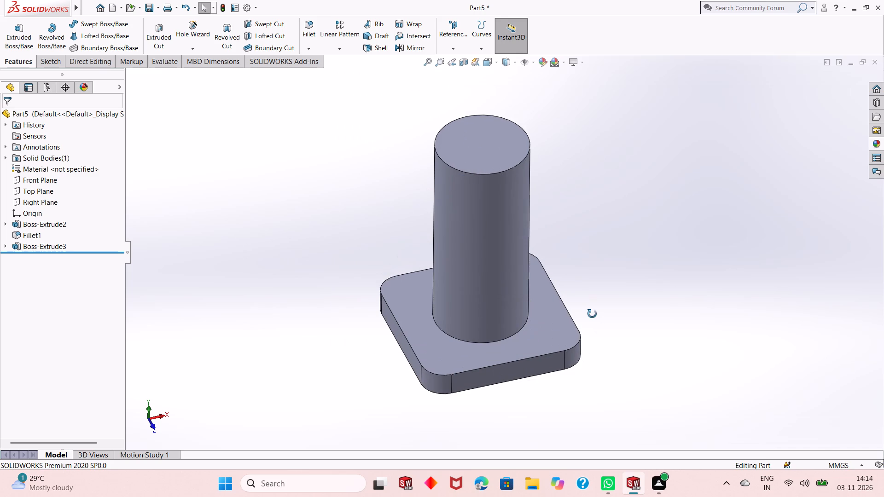
middle_drag(592, 314, 590, 342)
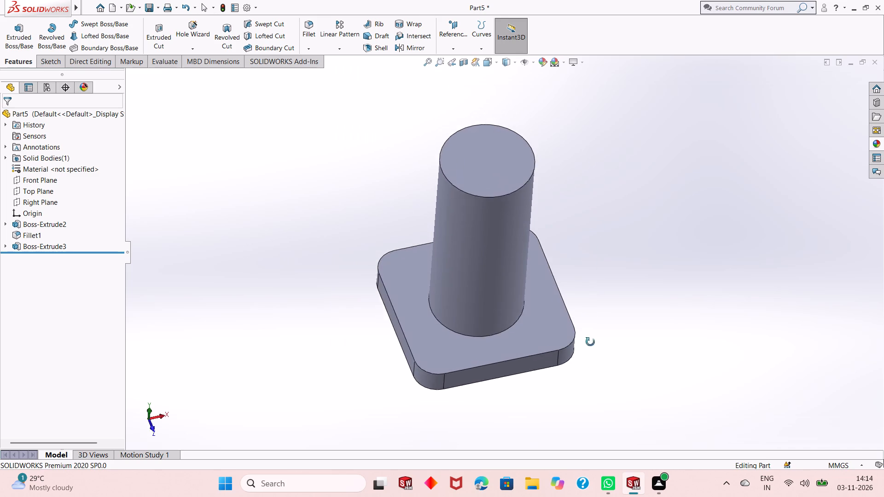
middle_drag(590, 342, 587, 330)
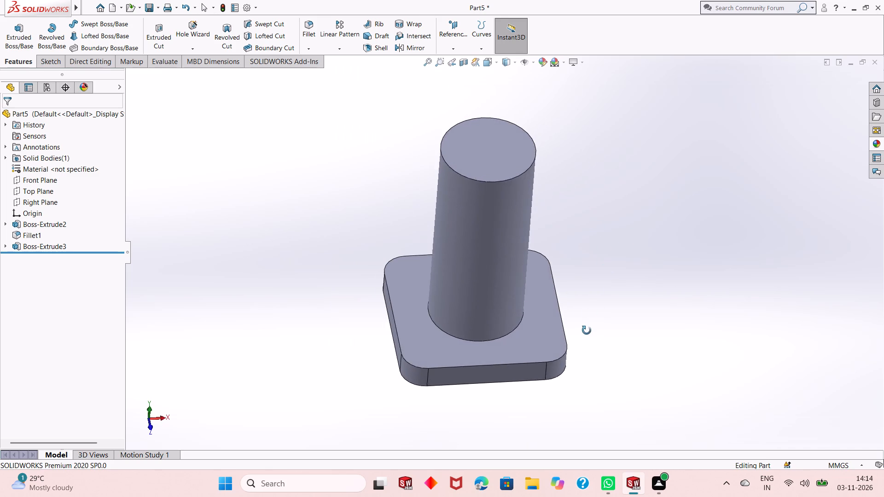
middle_drag(587, 330, 586, 356)
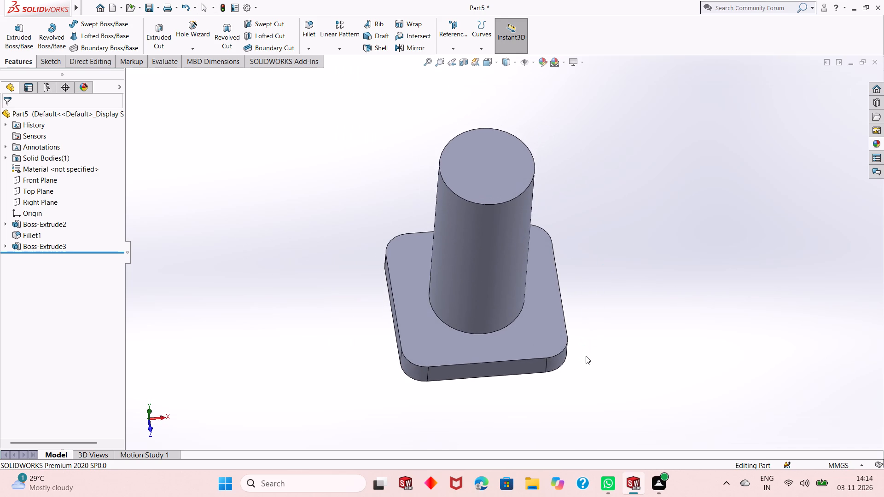
Sketch a circle about 24 mm in diameter on the cylinder's top face, centred on the origin.
click(501, 177)
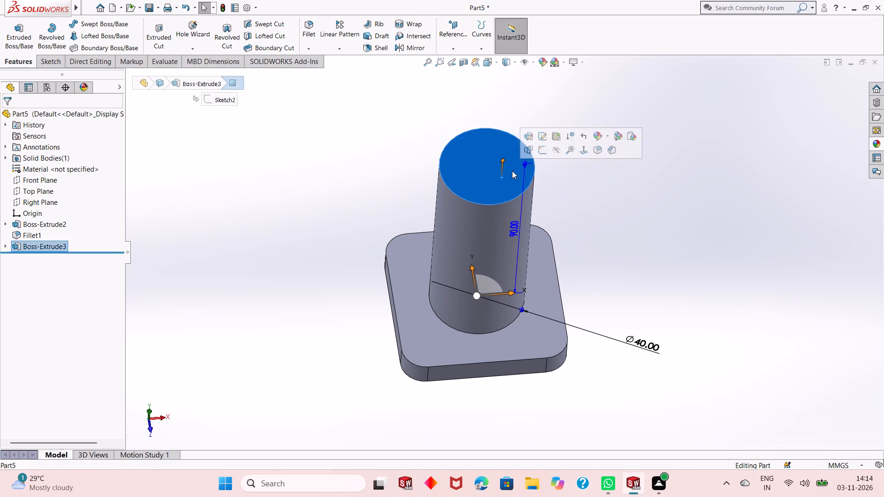
click(539, 151)
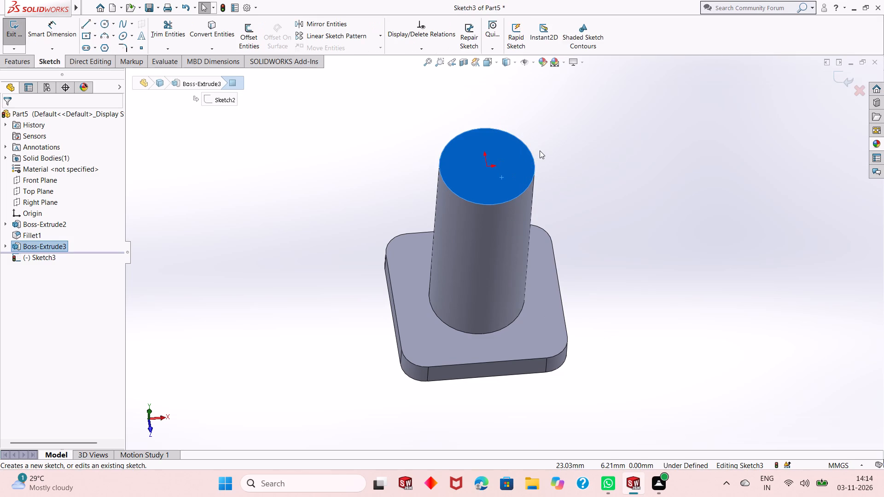
key(ctrl+8)
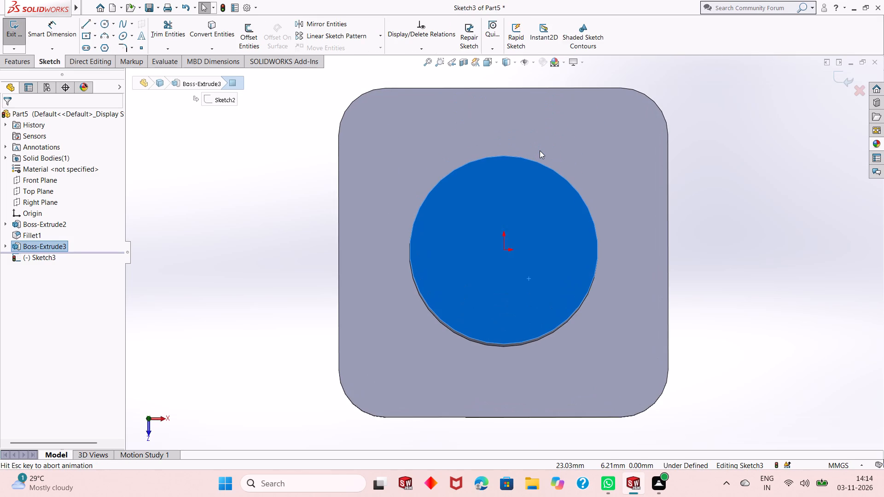
scroll(464, 287, up, 1)
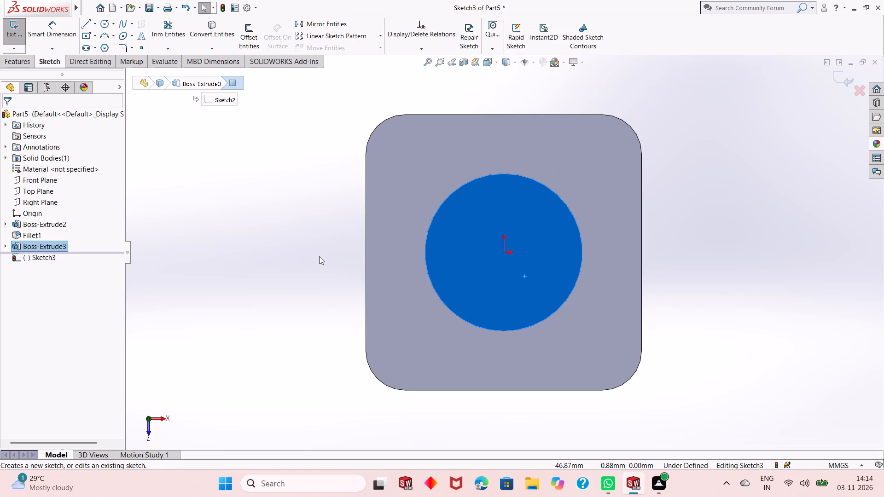
click(319, 256)
click(103, 26)
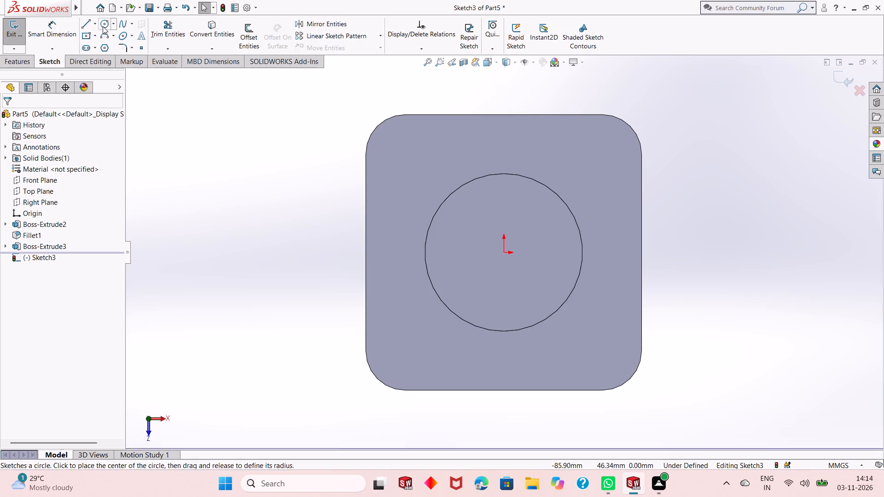
click(504, 252)
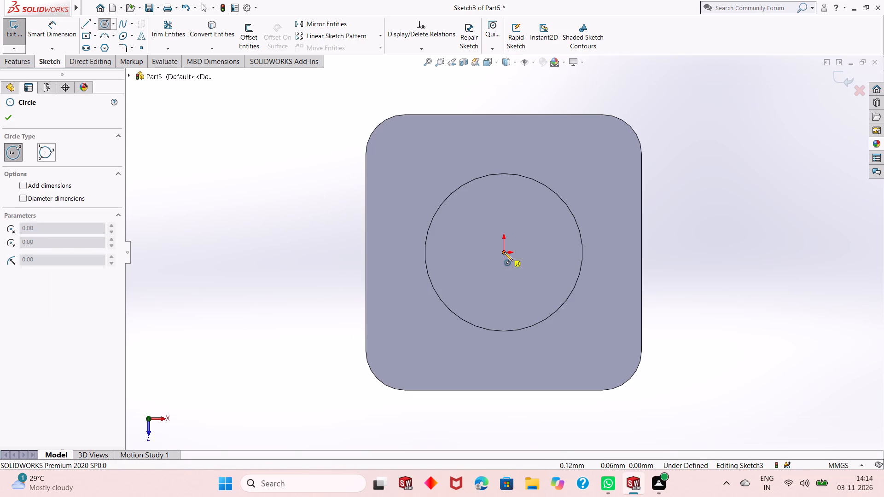
click(501, 299)
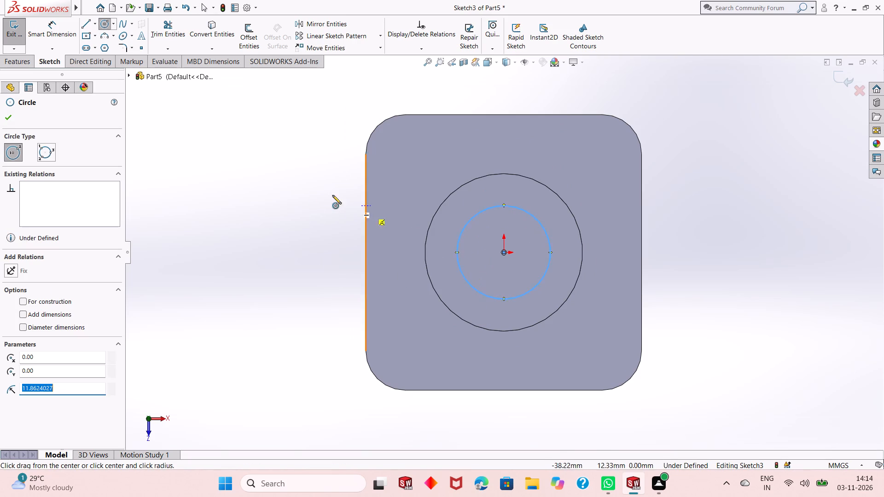
right_click(284, 166)
click(296, 173)
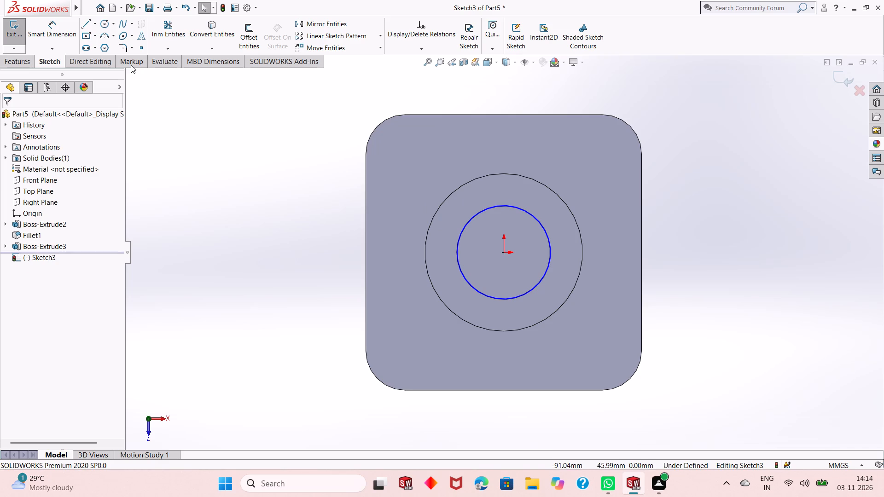
Dimension the diameter of the circle on the cylinder's top face at 30 mm.
click(50, 30)
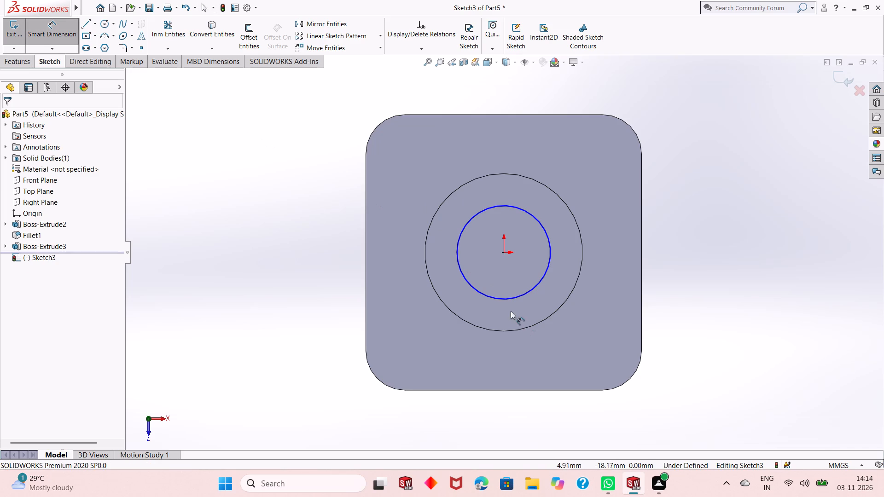
click(494, 298)
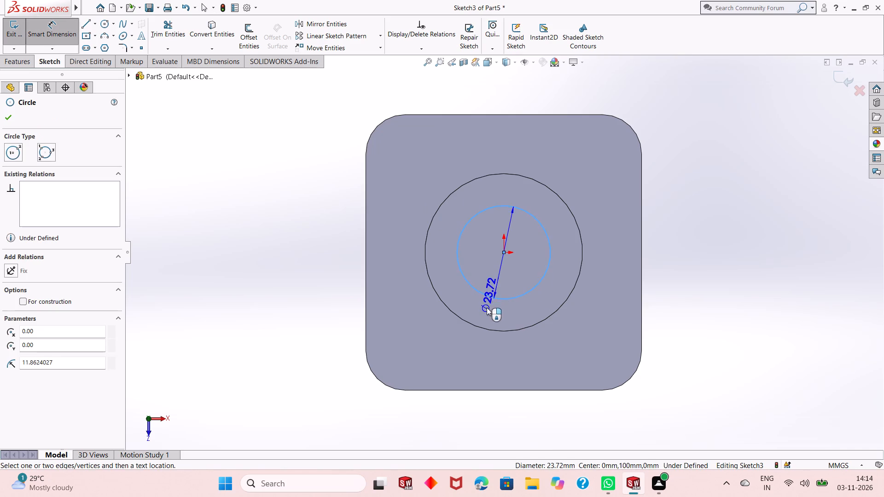
click(298, 324)
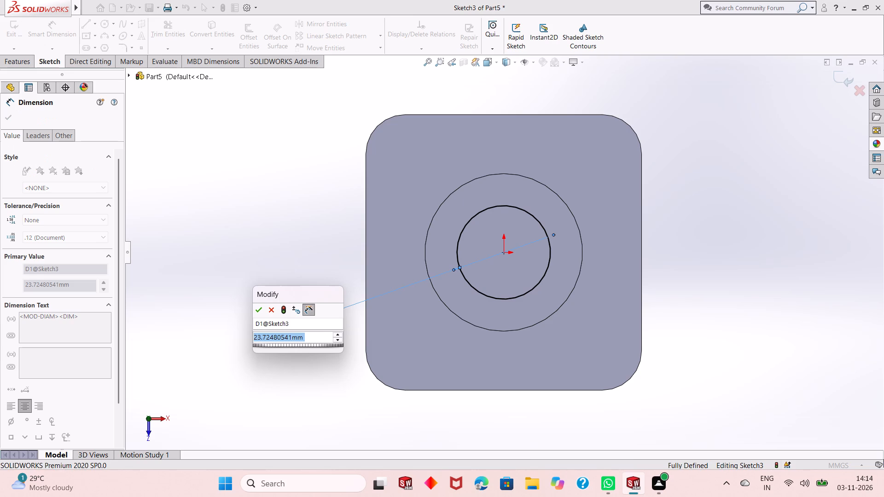
text(30)
key(Return)
right_click(312, 189)
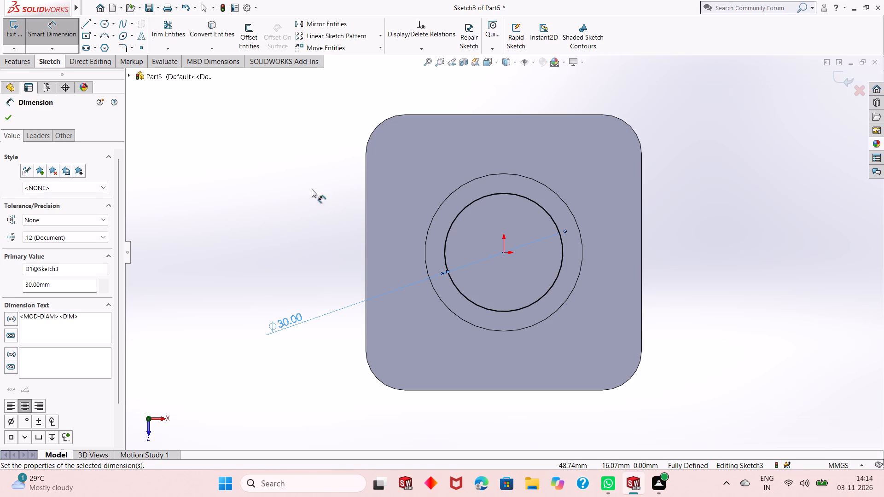
click(326, 217)
Extrude the 30 mm circle upward from the cylinder's top face as a 25 mm blind boss with merged result.
middle_drag(461, 344, 462, 308)
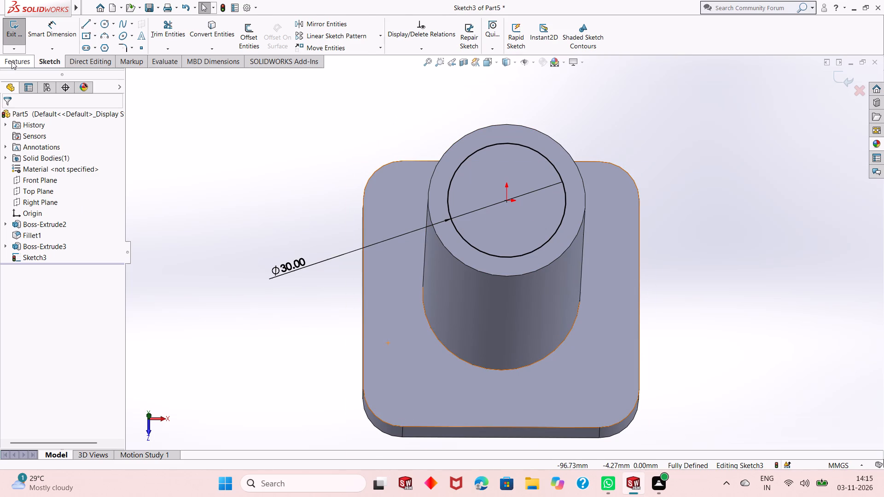
click(12, 61)
click(17, 46)
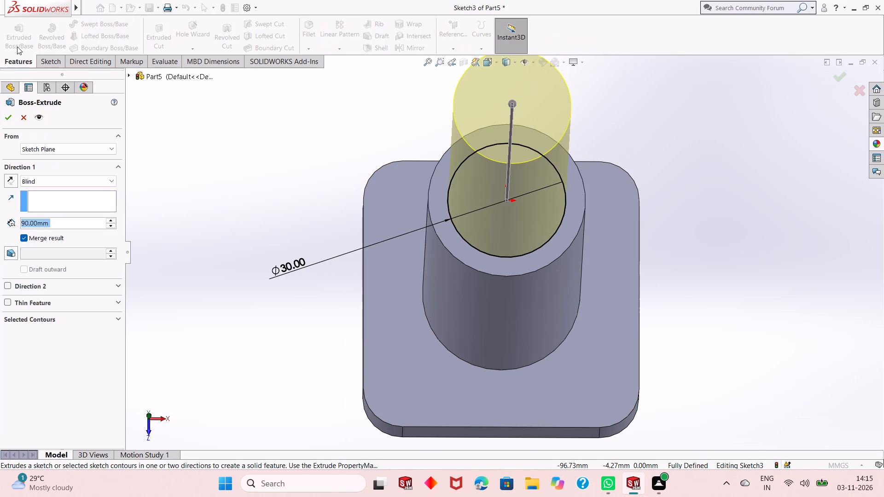
text(25)
key(Return)
key(Return)
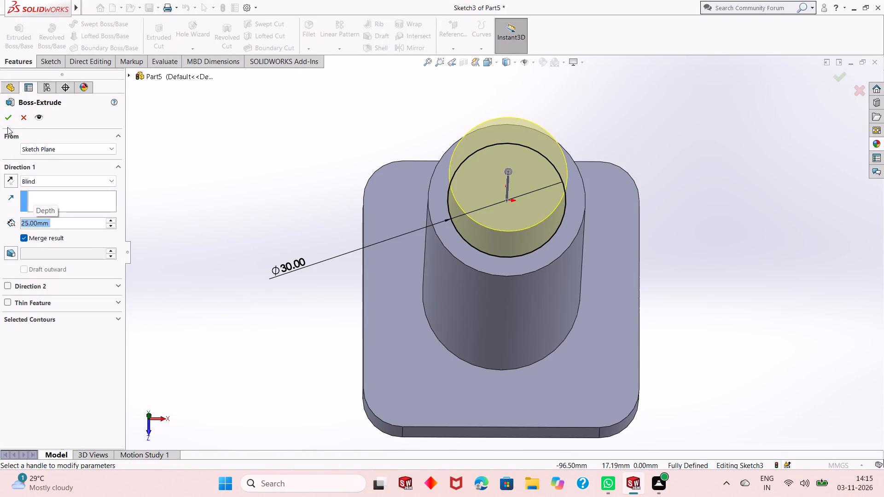
scroll(386, 270, down, 1)
middle_drag(389, 242, 393, 212)
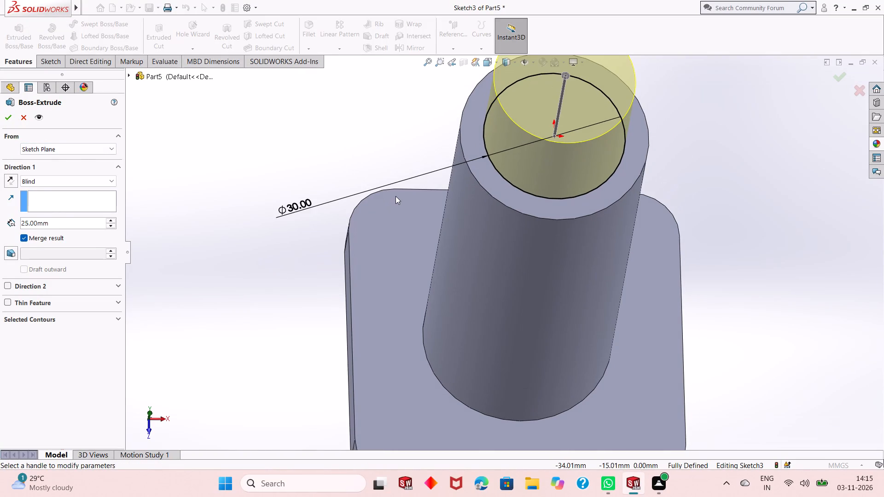
scroll(426, 267, up, 3)
click(5, 117)
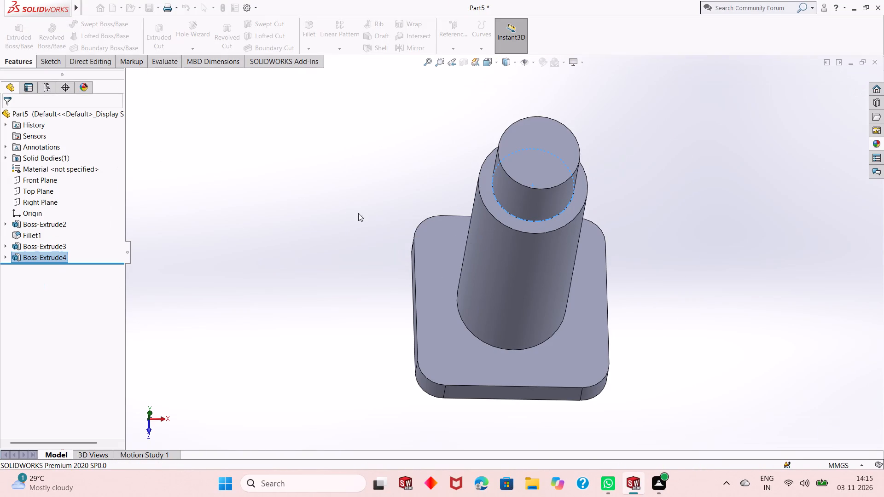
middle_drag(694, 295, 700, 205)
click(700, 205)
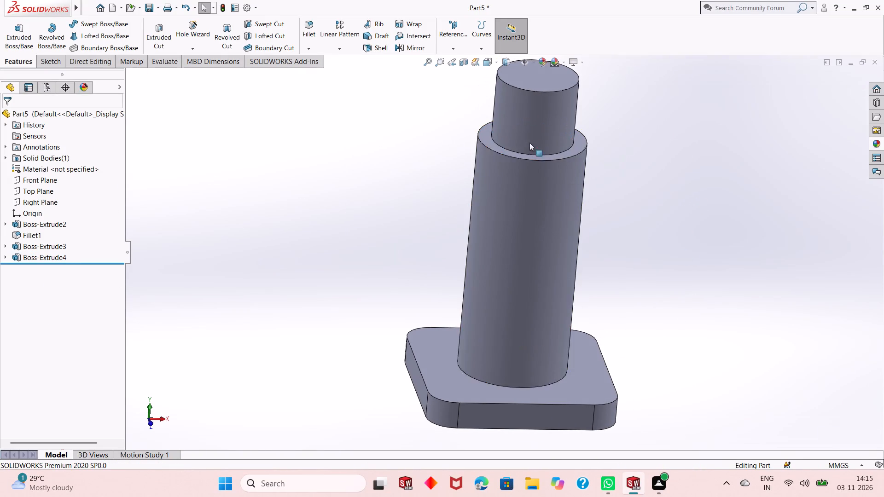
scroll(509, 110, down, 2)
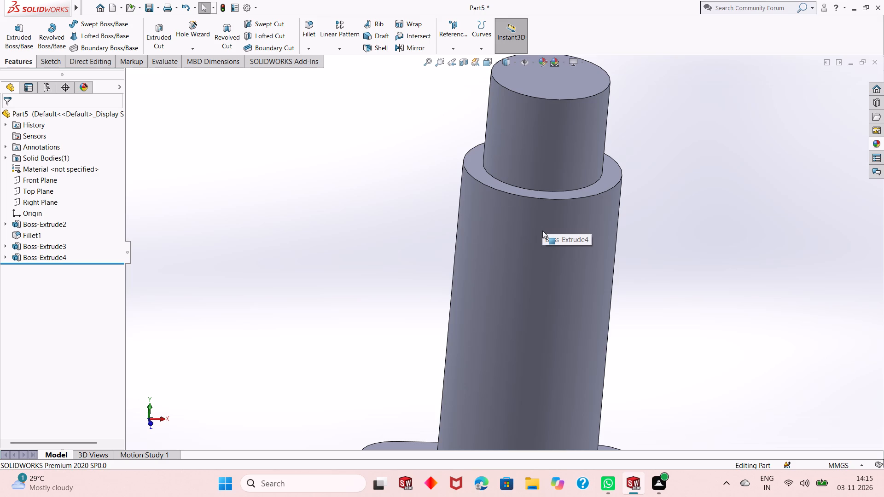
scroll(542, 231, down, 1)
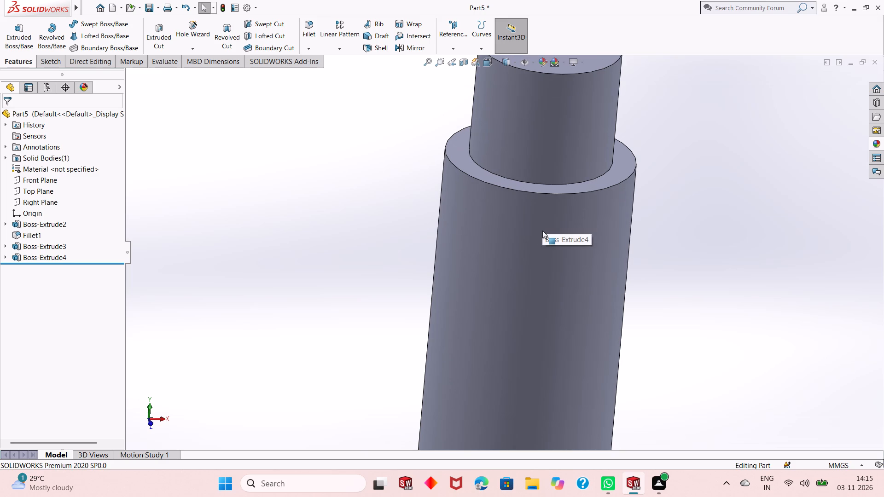
Examine the whole stepped shaft and its base plate from several tilted angles.
scroll(542, 231, up, 2)
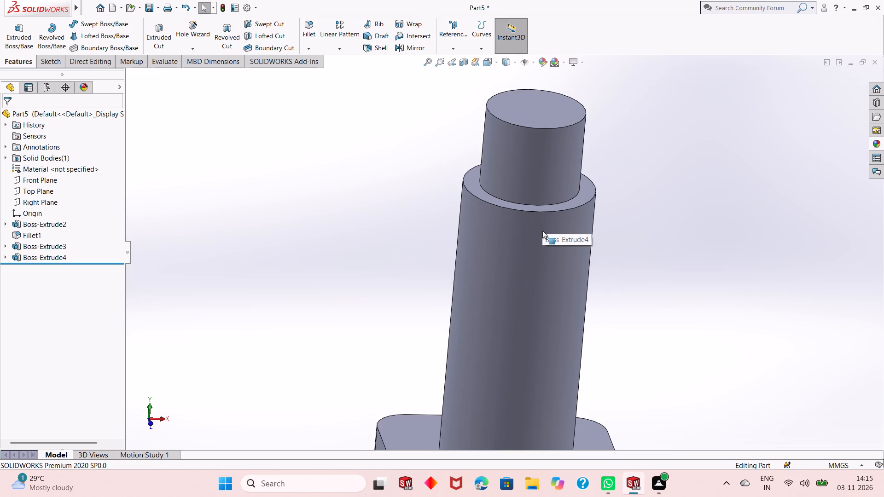
scroll(542, 231, up, 3)
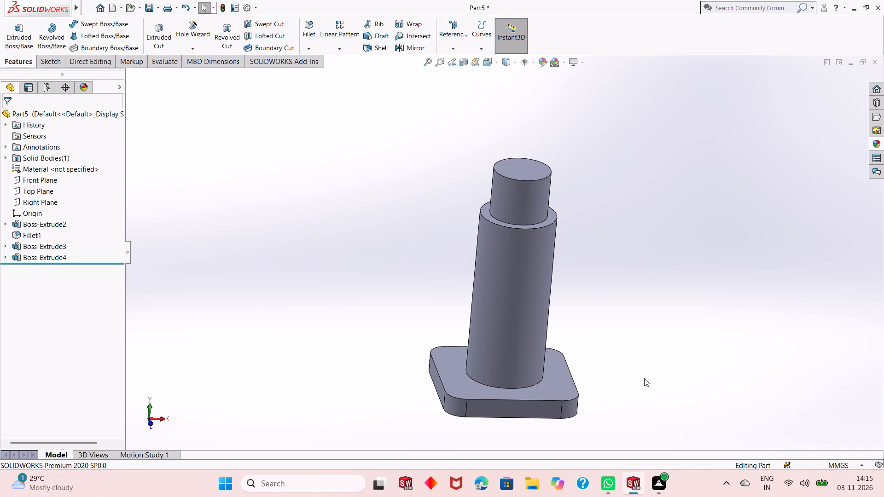
middle_drag(604, 401, 617, 341)
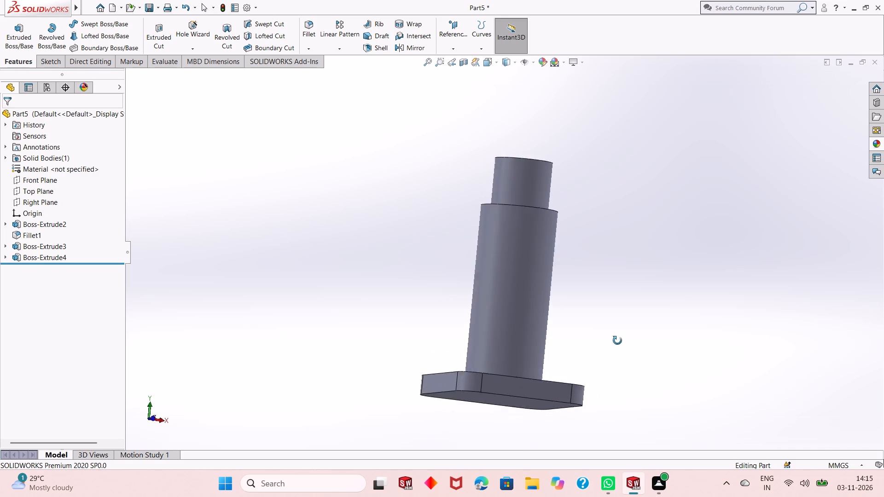
middle_drag(617, 341, 687, 402)
scroll(648, 386, up, 1)
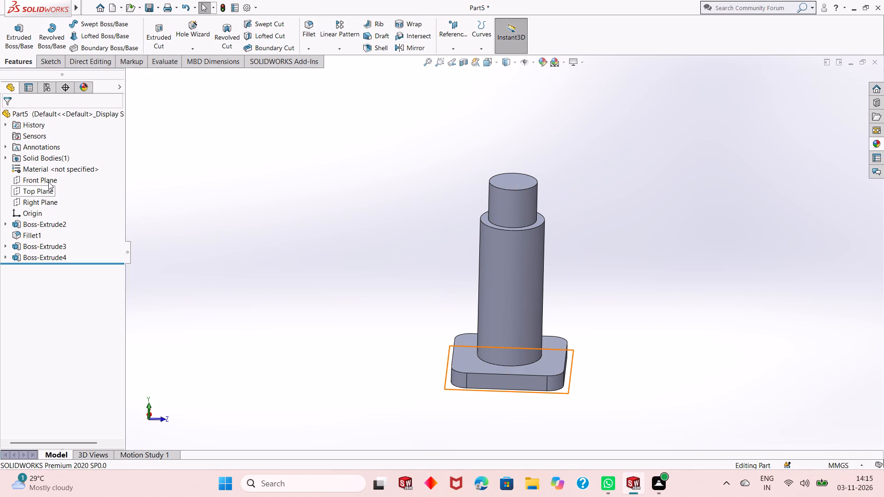
middle_drag(490, 276, 506, 326)
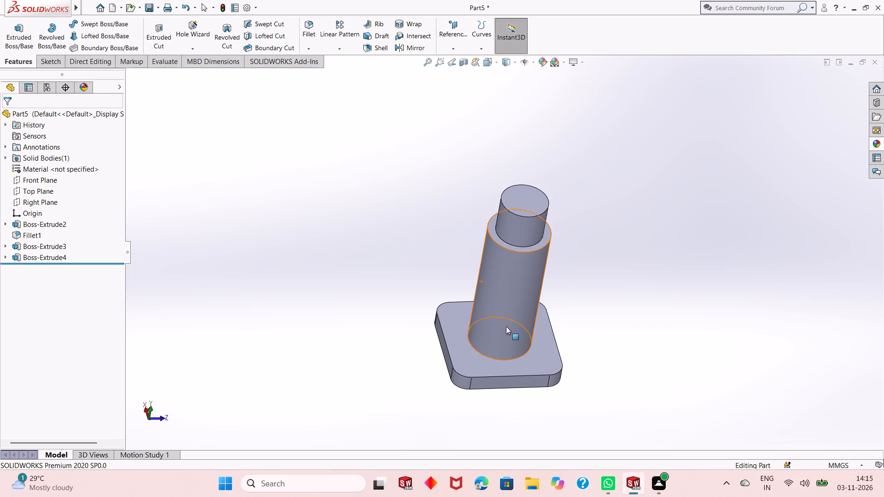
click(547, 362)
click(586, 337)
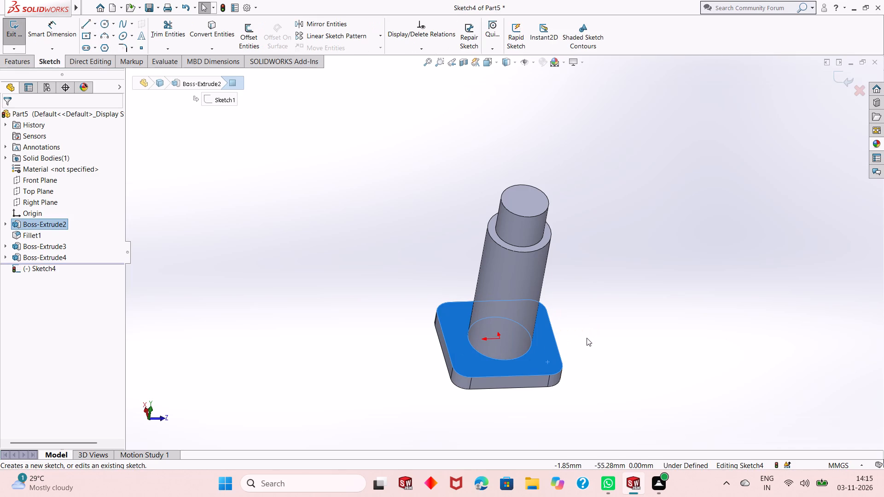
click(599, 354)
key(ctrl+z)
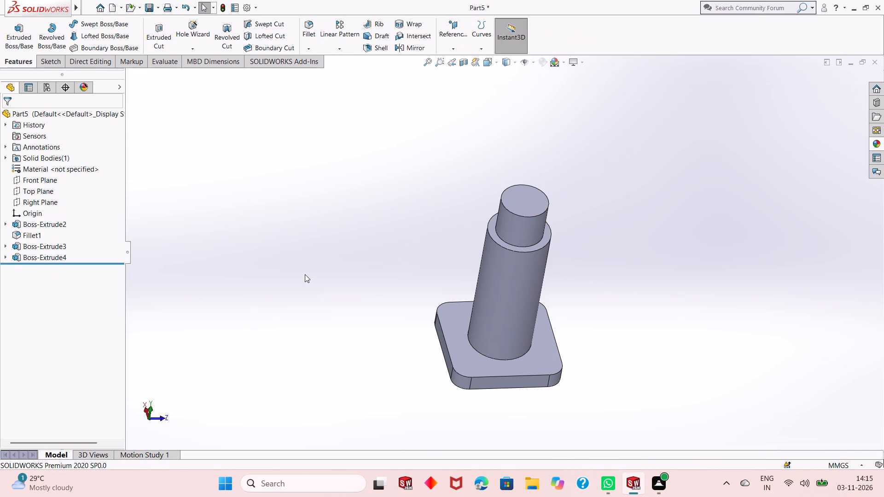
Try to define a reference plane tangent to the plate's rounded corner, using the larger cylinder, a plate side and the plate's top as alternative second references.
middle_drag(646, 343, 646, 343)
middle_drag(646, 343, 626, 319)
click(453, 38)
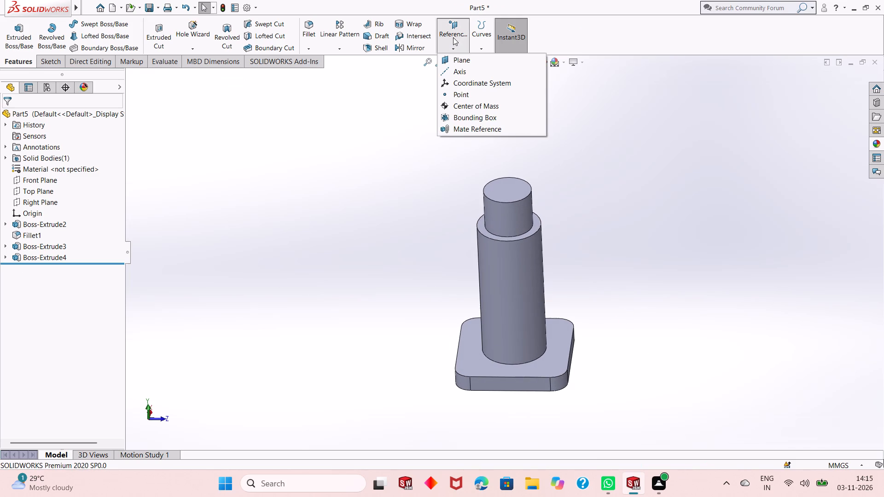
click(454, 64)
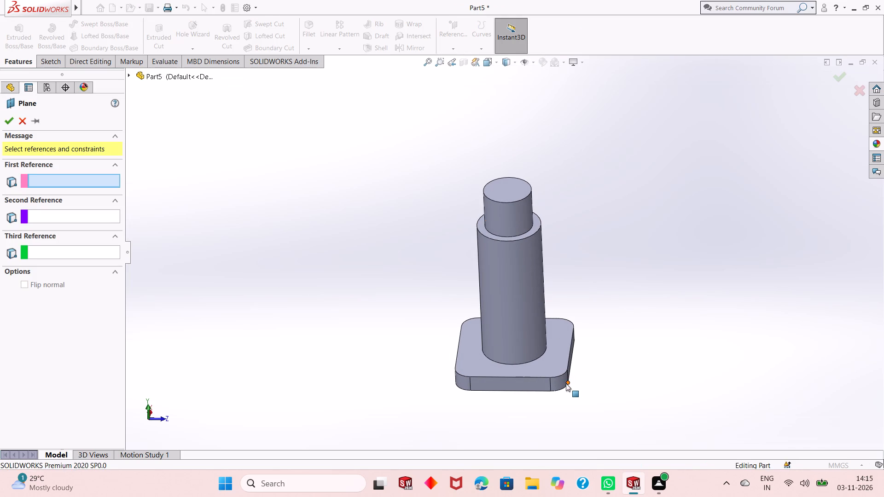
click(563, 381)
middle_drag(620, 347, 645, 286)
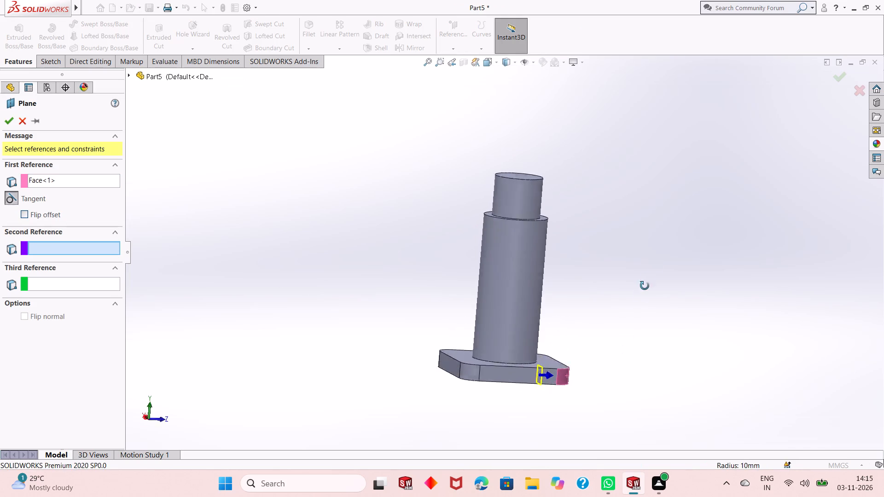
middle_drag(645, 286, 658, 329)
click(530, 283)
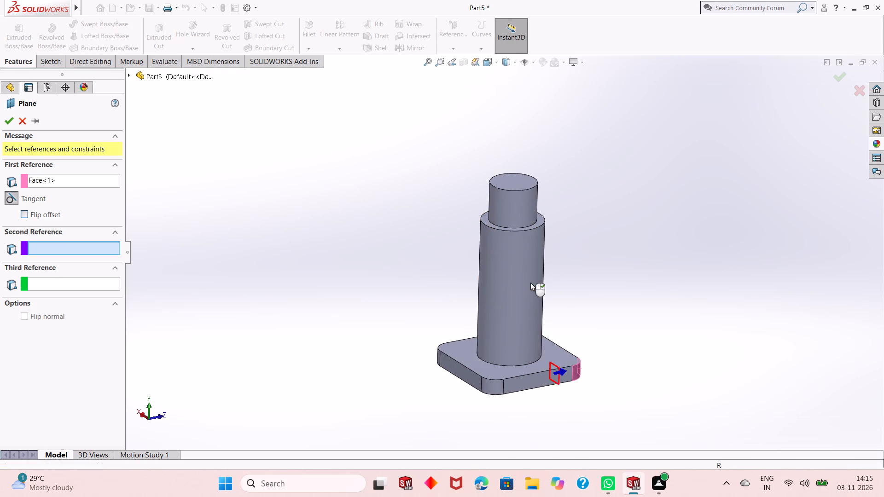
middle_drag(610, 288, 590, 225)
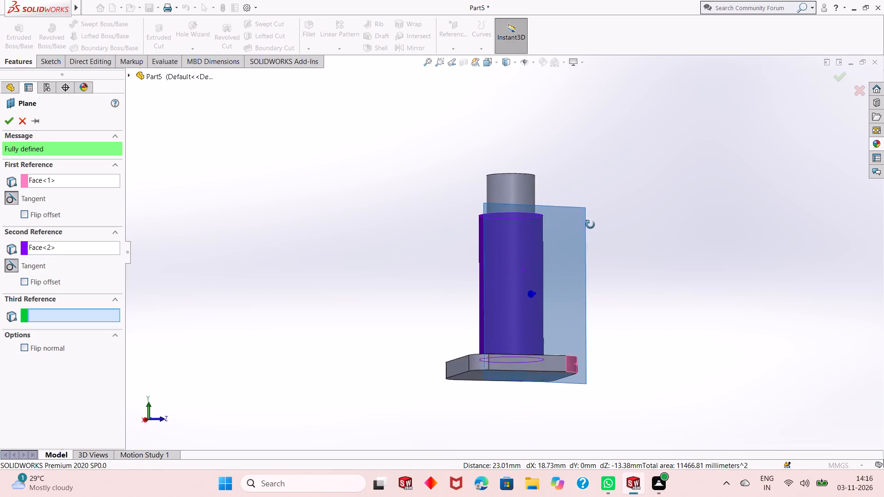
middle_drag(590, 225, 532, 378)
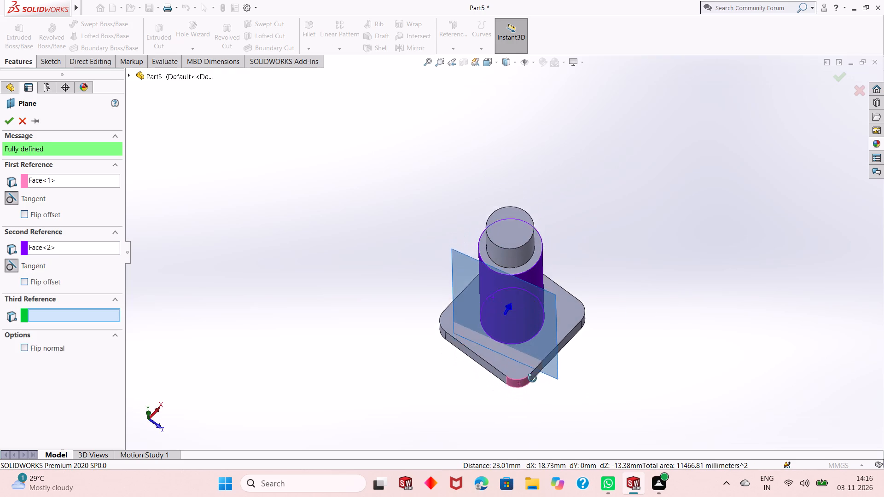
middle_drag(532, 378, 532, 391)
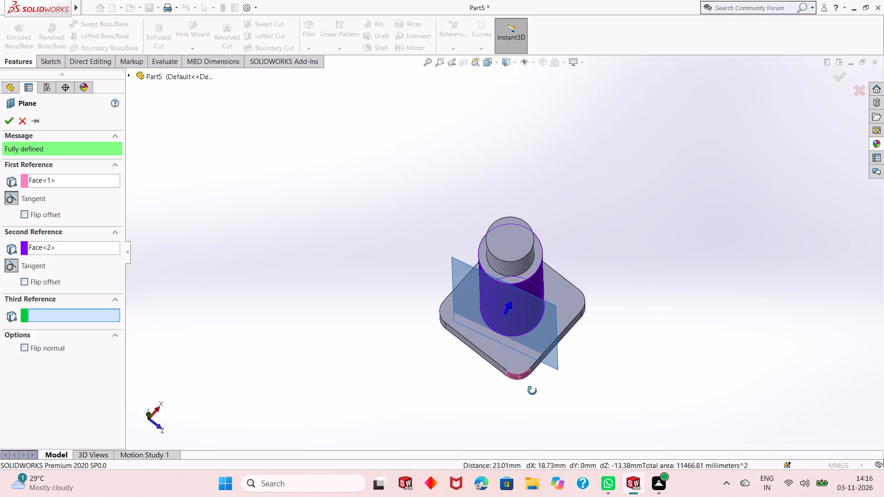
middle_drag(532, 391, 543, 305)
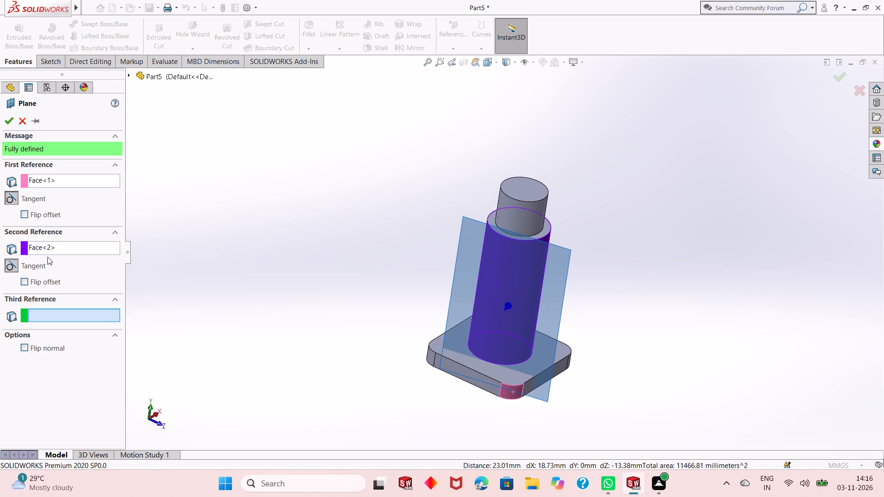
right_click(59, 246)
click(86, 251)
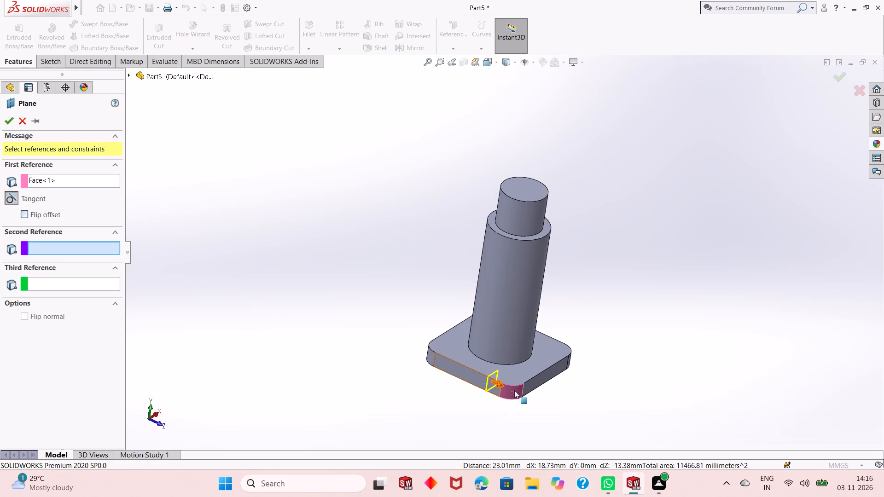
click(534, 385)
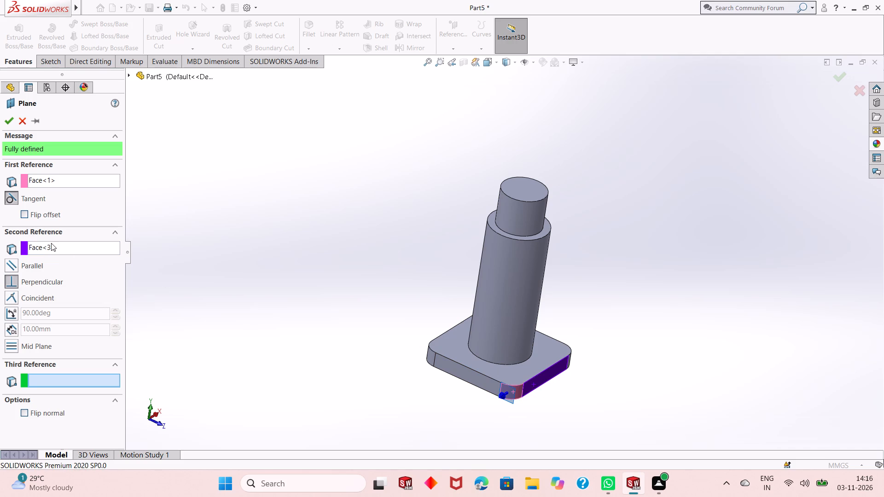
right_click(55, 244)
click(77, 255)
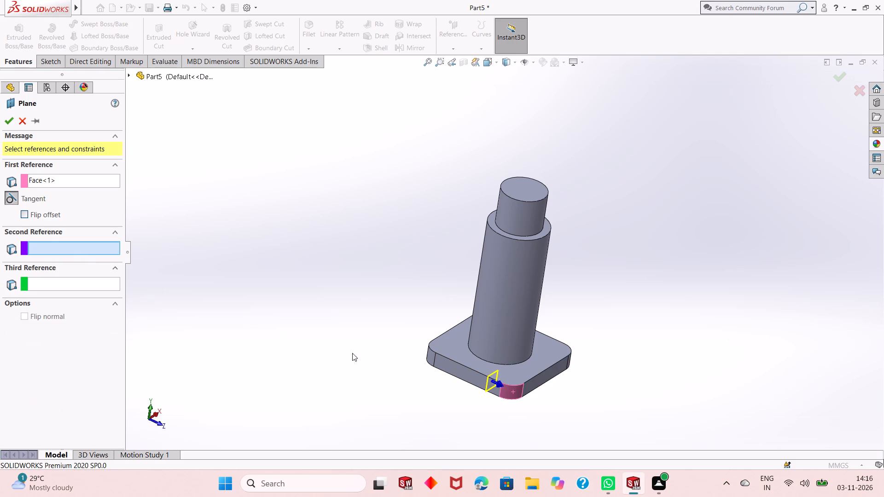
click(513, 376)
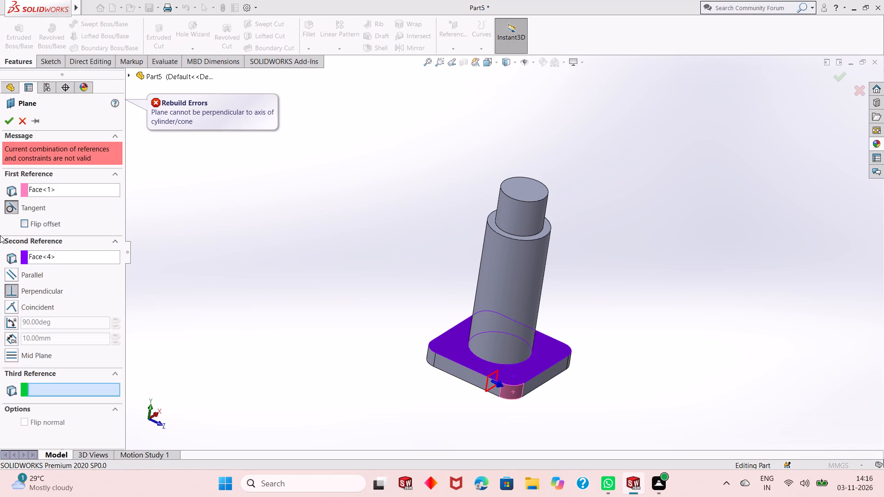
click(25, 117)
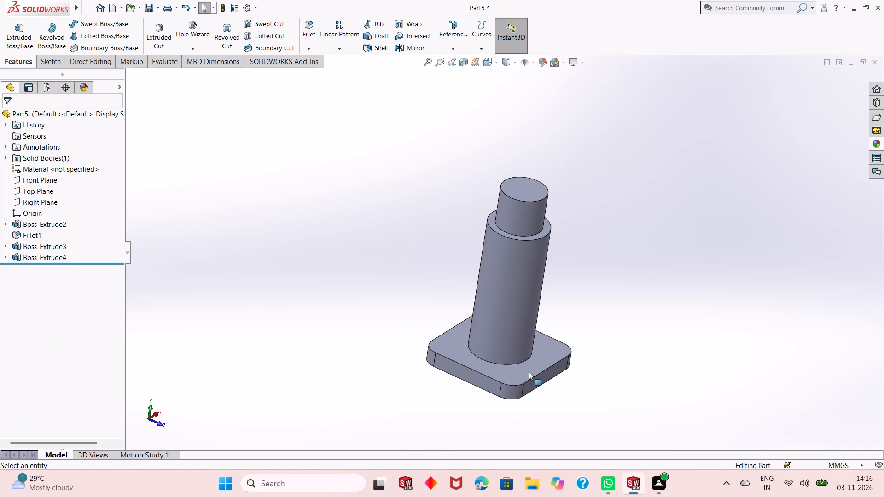
Sketch a diagonal centerline about 48 mm long on the plate's top face, from the origin to just past a rounded corner.
click(528, 372)
click(575, 347)
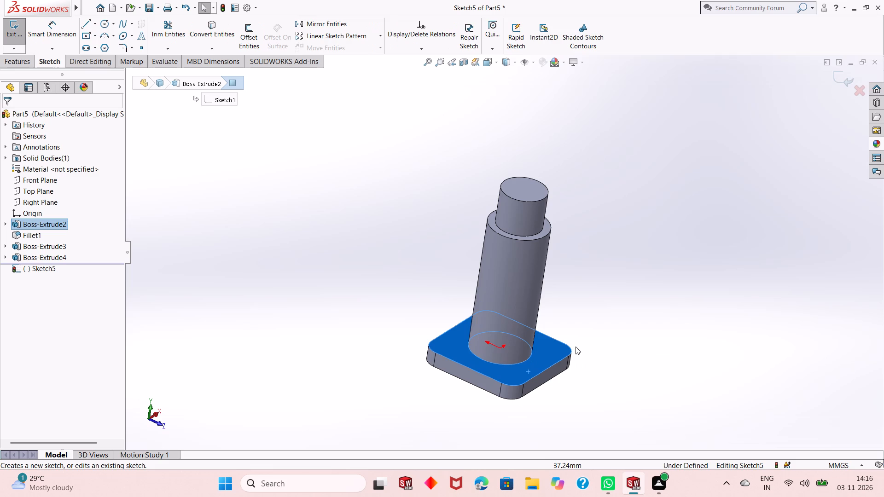
key(ctrl+8)
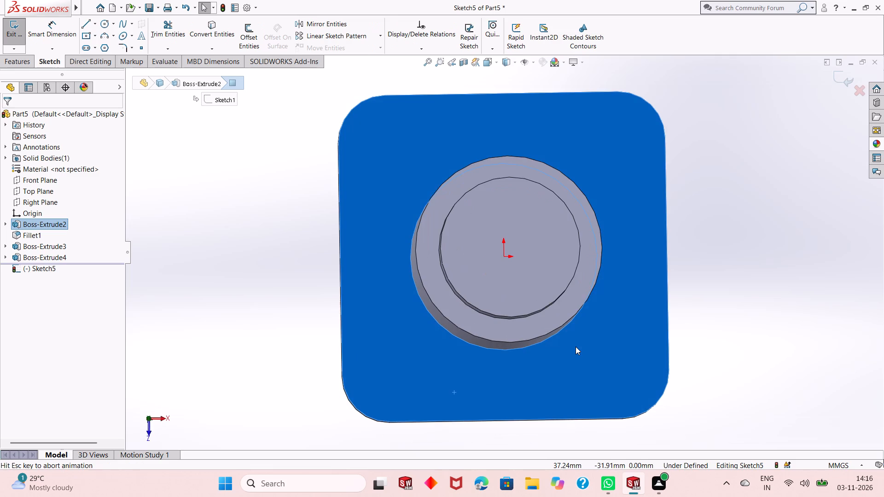
scroll(536, 313, up, 1)
click(671, 247)
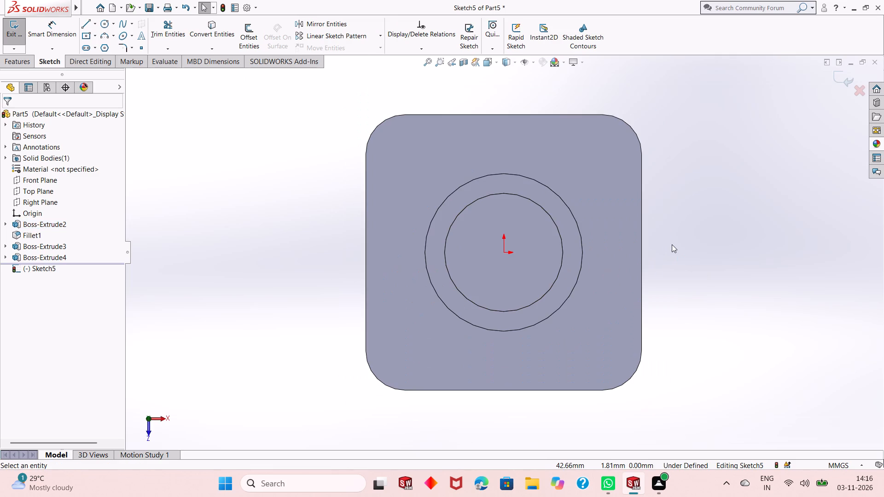
click(96, 21)
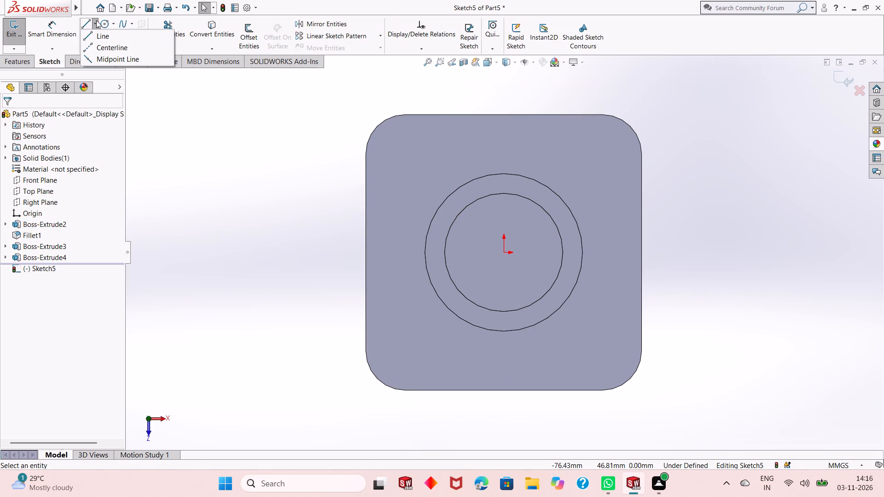
click(101, 45)
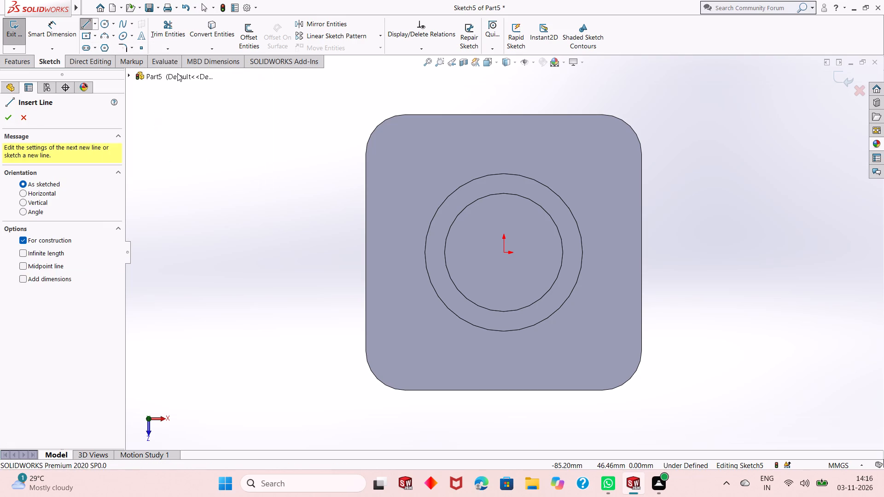
click(505, 252)
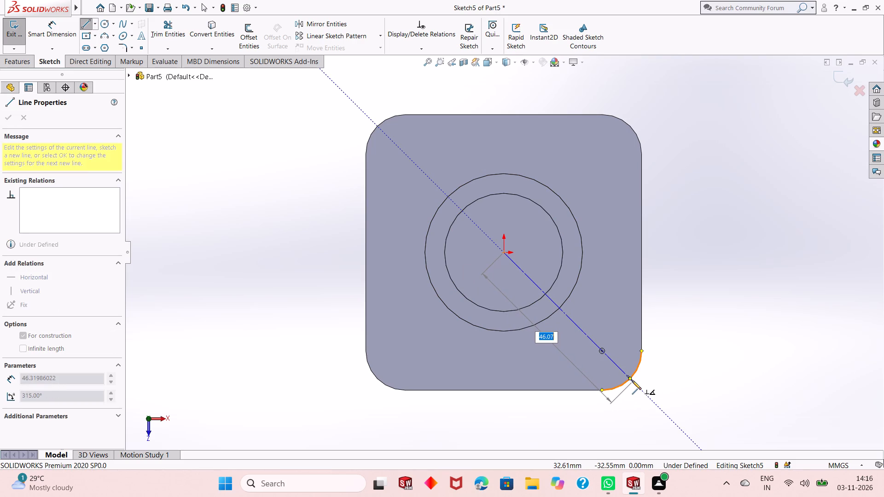
click(636, 385)
right_click(672, 312)
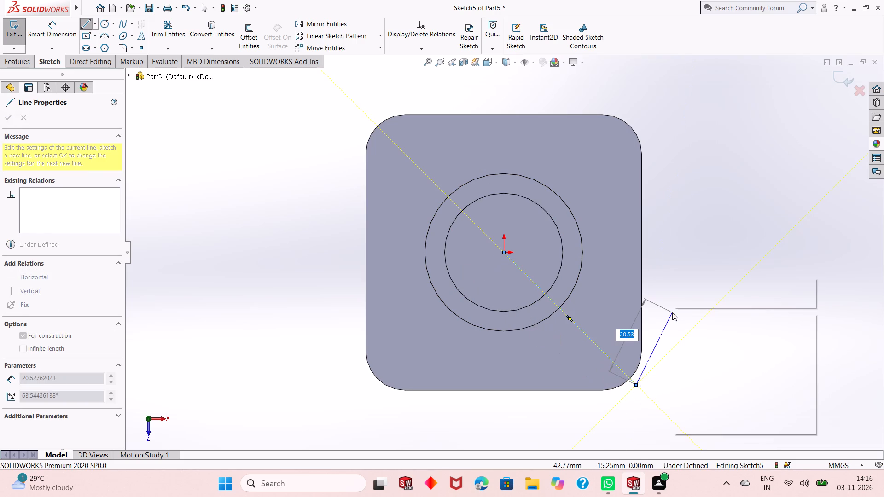
click(693, 314)
right_click(695, 315)
click(704, 321)
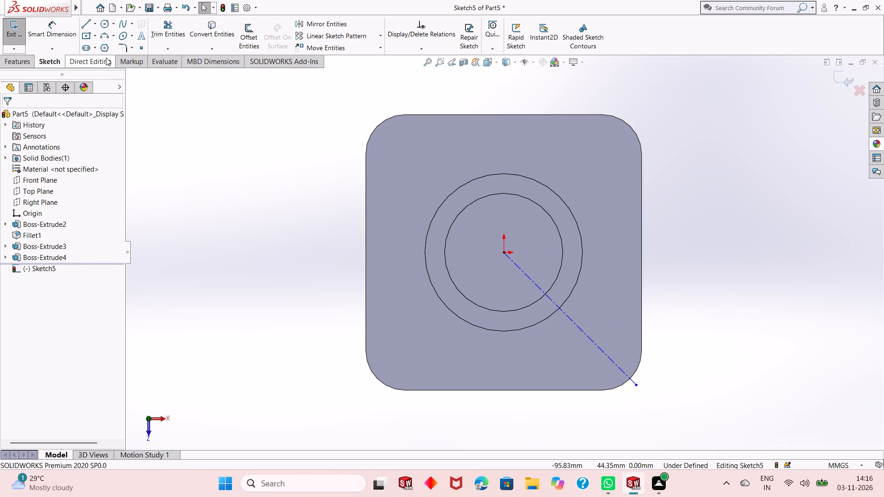
Dimension the angle between the diagonal centerline and the horizontal direction through the origin at 45°.
click(71, 29)
click(590, 341)
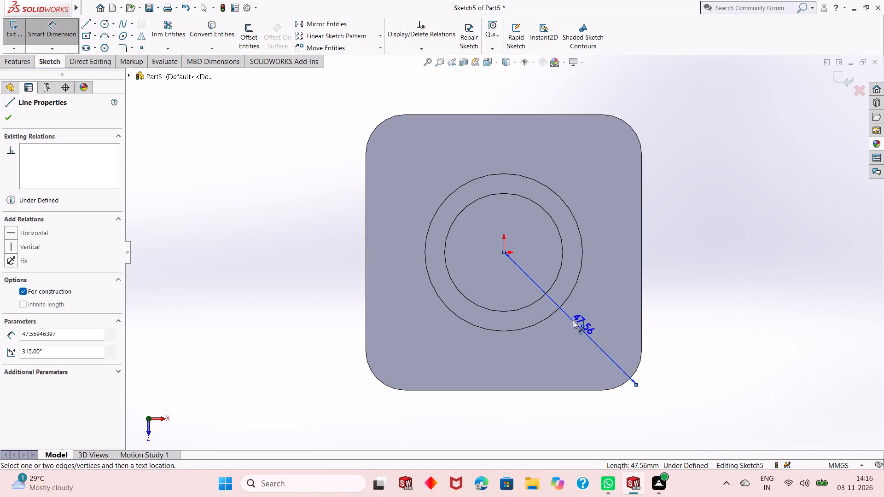
click(503, 252)
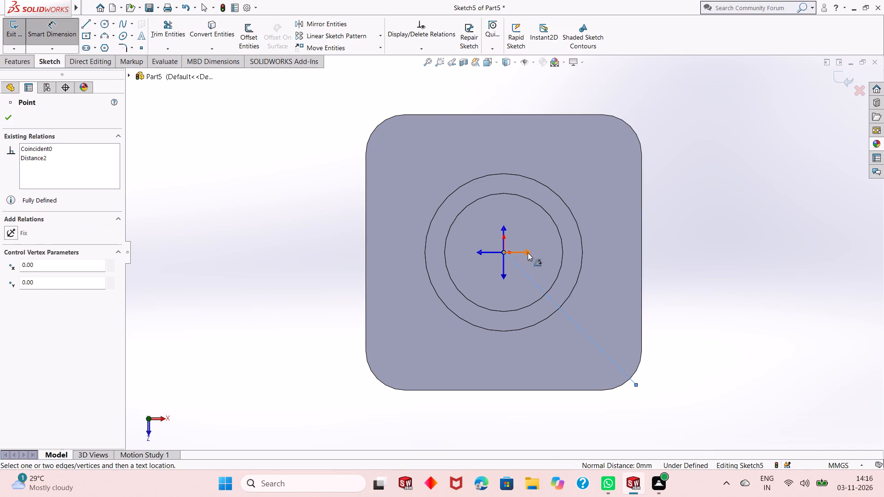
click(529, 254)
click(557, 280)
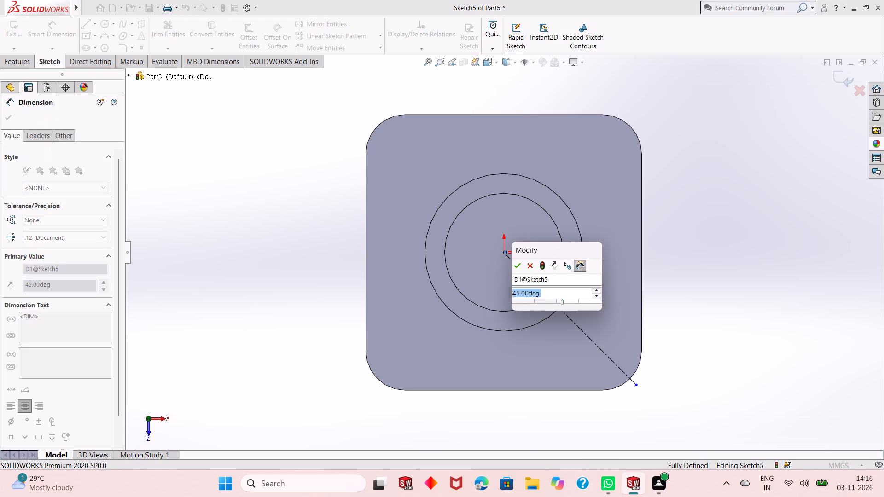
key(Return)
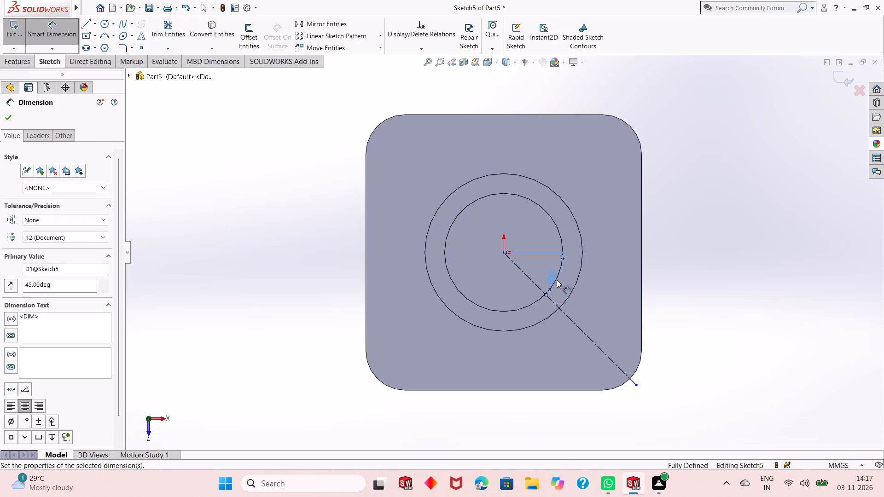
right_click(702, 187)
click(716, 223)
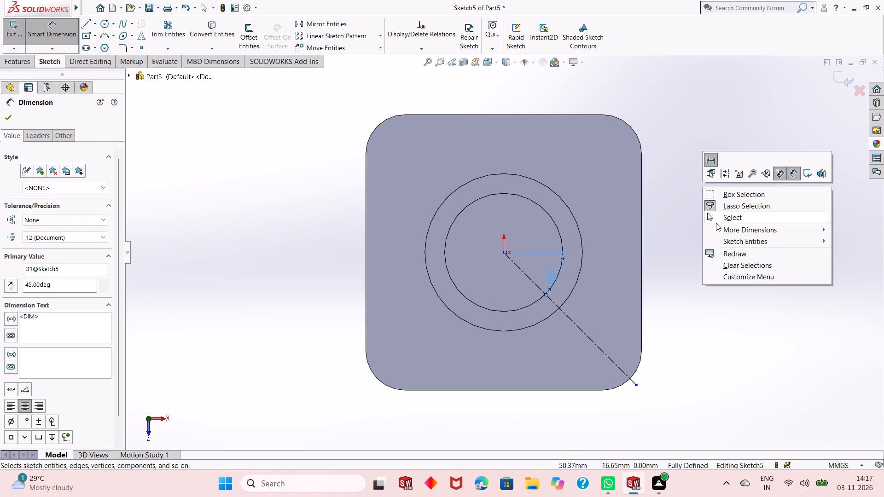
Examine the diagonal centerline against the stepped shaft and plate from several tilted angles, and close the sketch.
scroll(502, 347, up, 2)
middle_drag(502, 364, 494, 265)
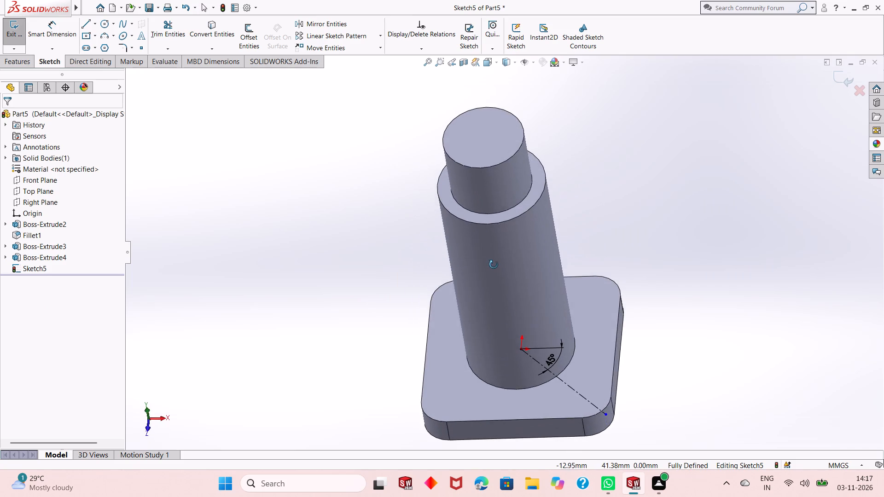
middle_drag(494, 265, 502, 219)
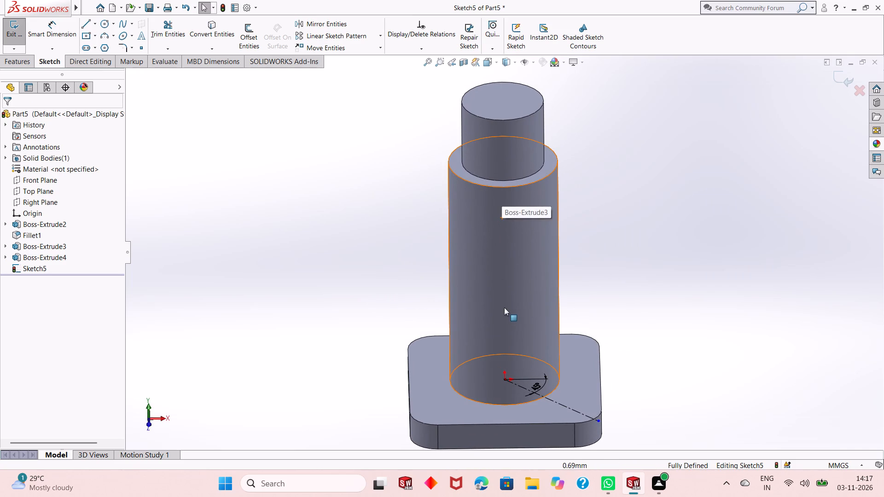
middle_drag(504, 307, 521, 256)
middle_click(566, 257)
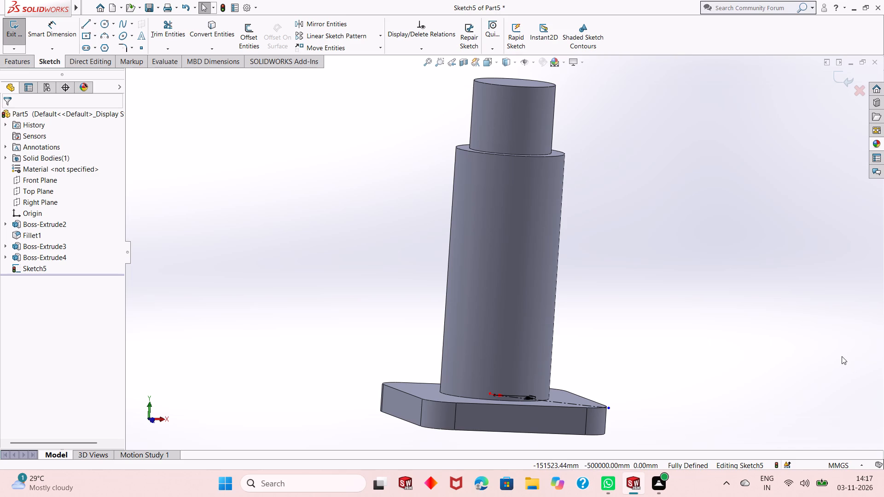
middle_drag(686, 220, 667, 281)
middle_drag(667, 281, 660, 291)
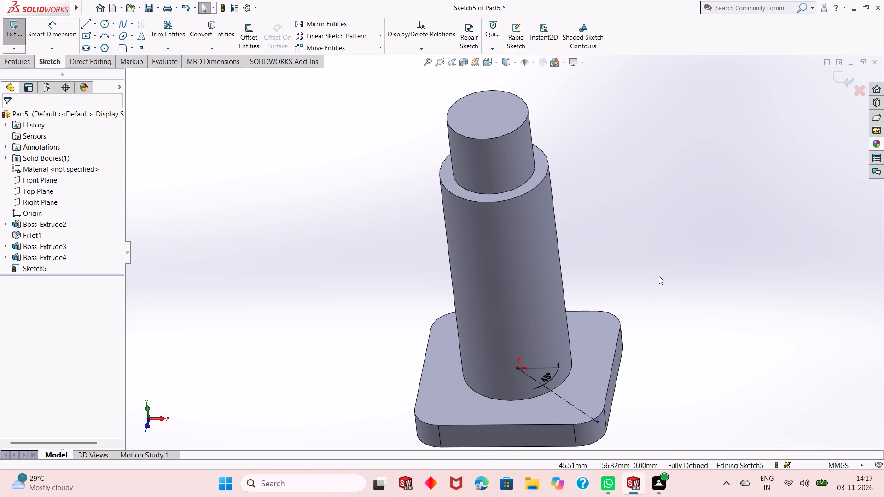
middle_drag(581, 293, 594, 341)
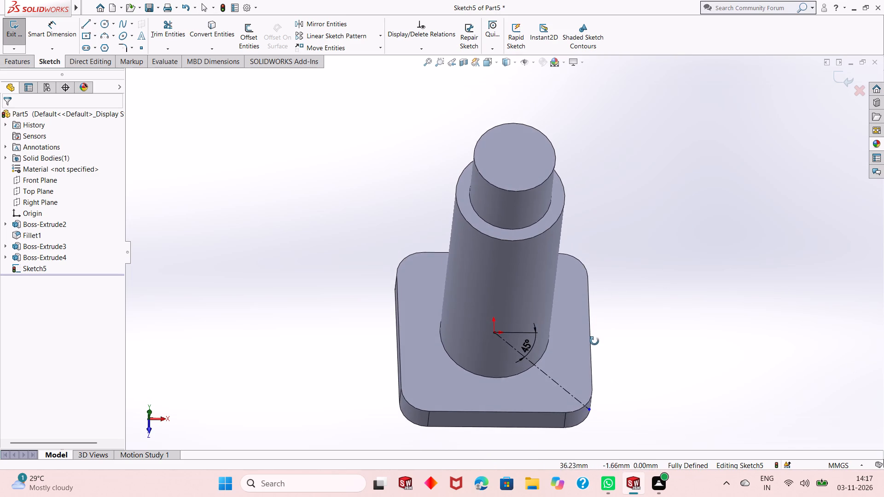
middle_drag(594, 341, 587, 297)
scroll(563, 317, up, 1)
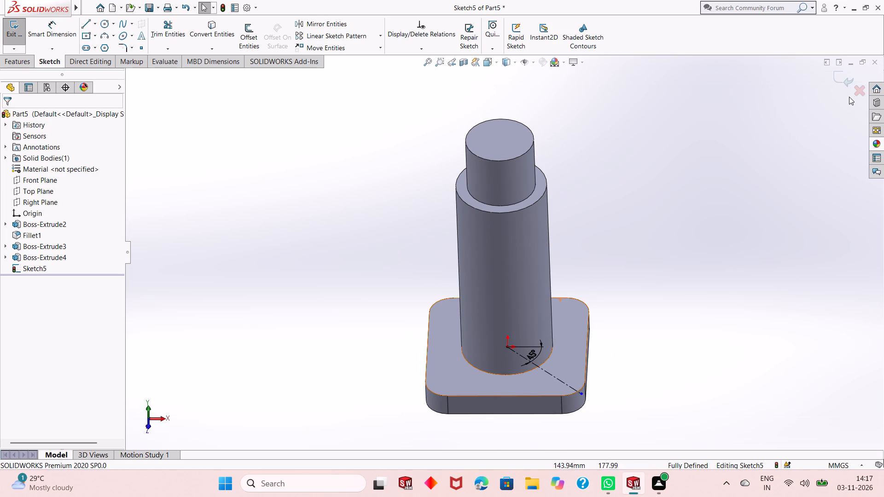
click(843, 85)
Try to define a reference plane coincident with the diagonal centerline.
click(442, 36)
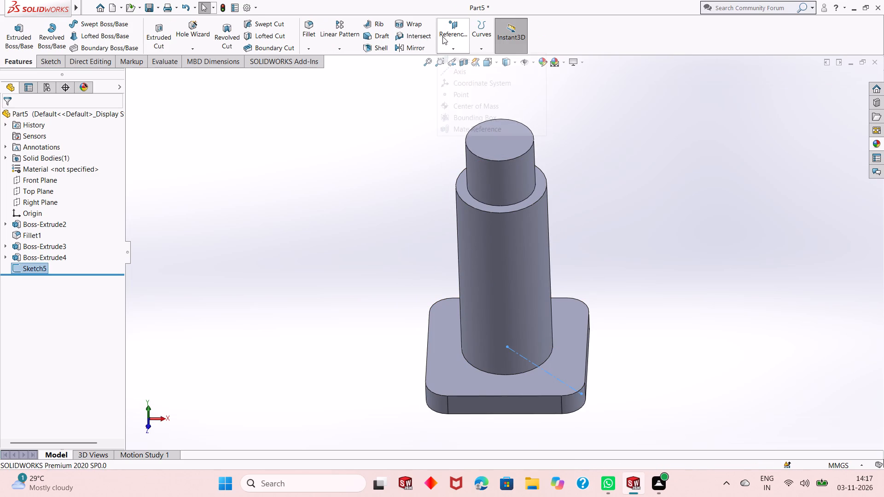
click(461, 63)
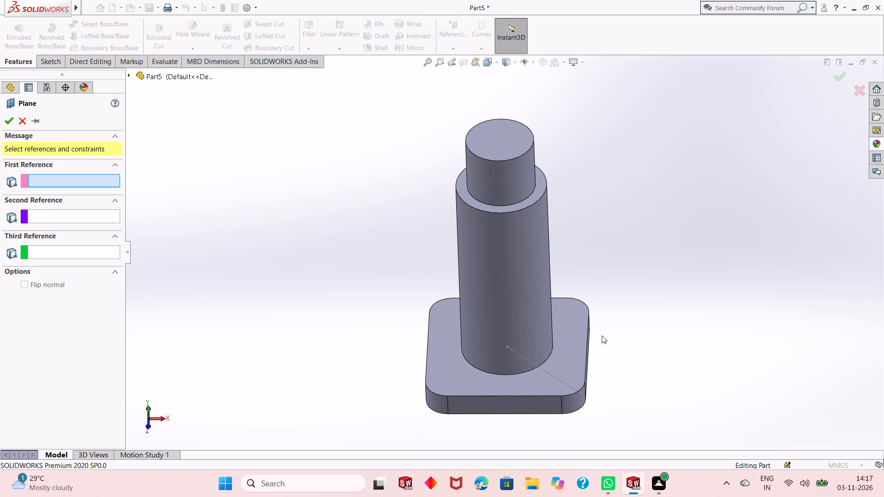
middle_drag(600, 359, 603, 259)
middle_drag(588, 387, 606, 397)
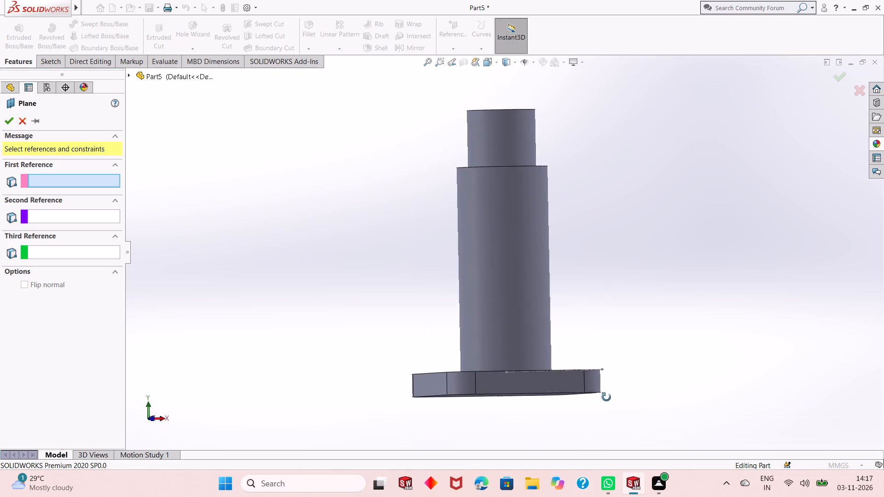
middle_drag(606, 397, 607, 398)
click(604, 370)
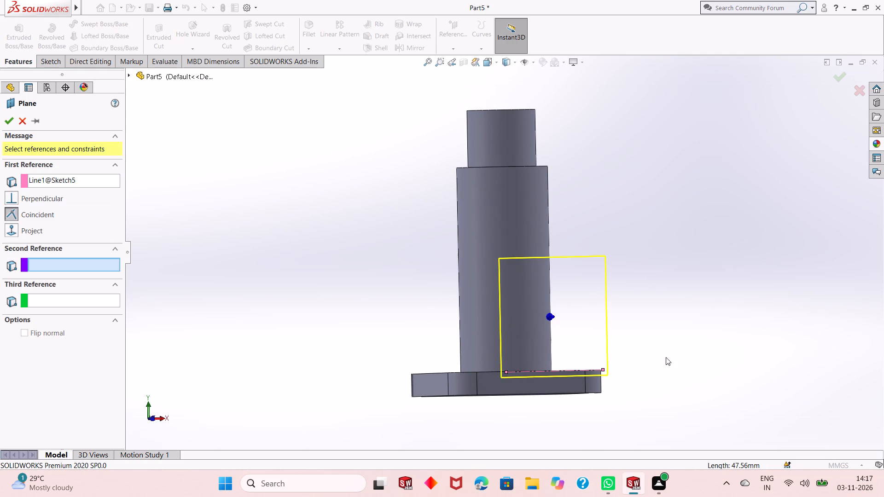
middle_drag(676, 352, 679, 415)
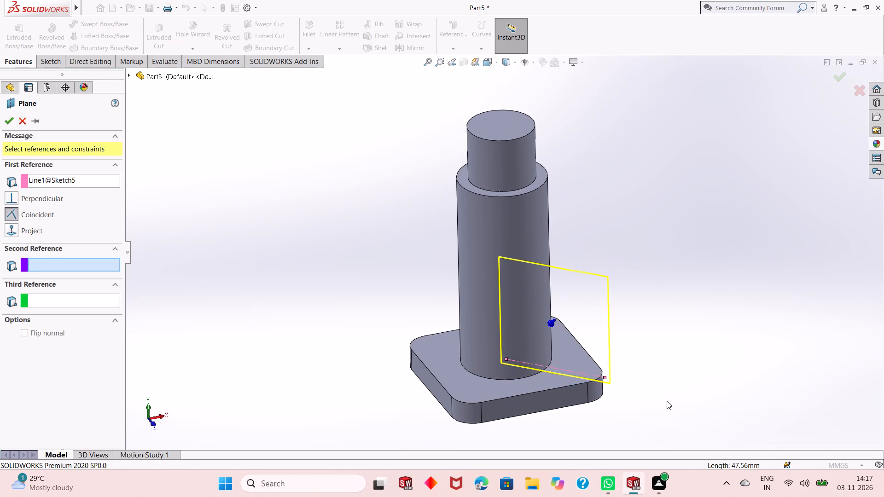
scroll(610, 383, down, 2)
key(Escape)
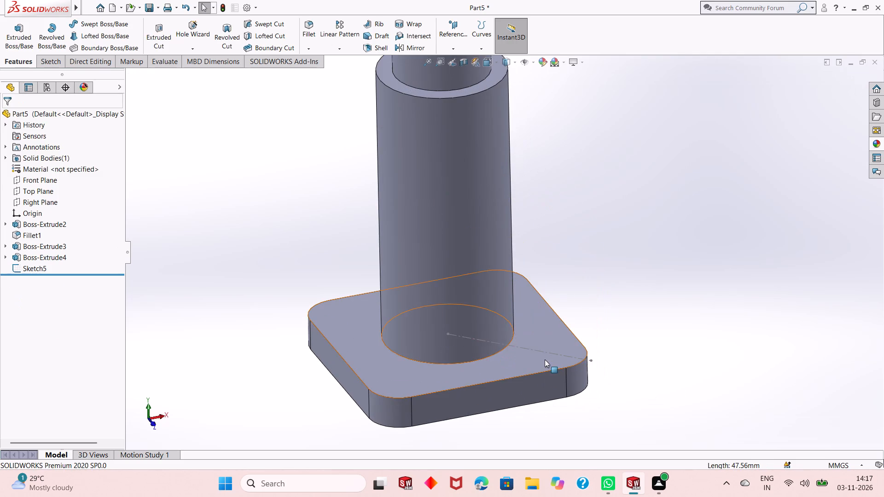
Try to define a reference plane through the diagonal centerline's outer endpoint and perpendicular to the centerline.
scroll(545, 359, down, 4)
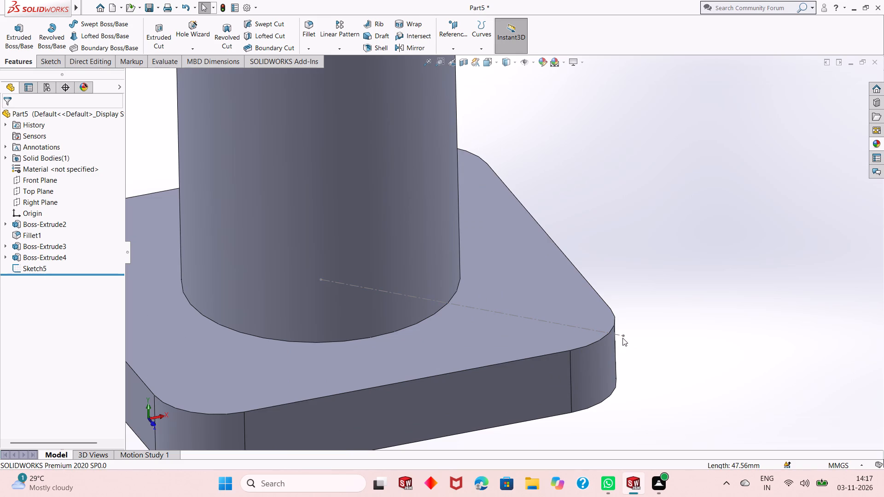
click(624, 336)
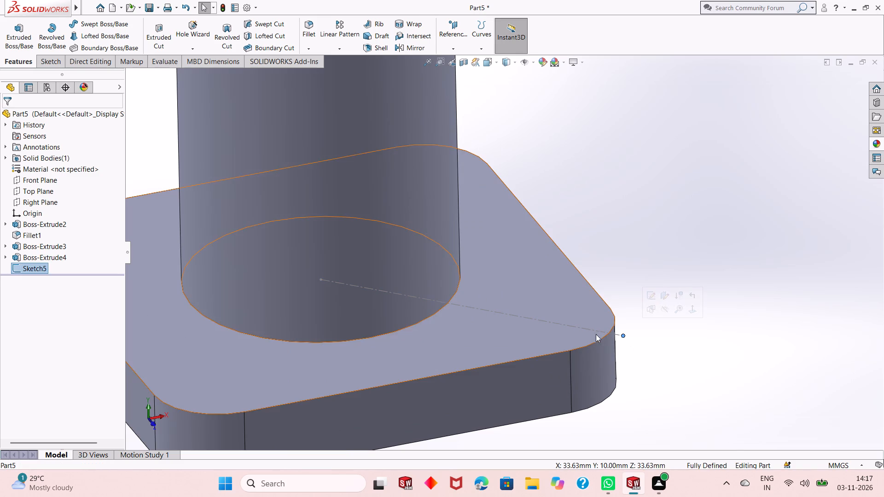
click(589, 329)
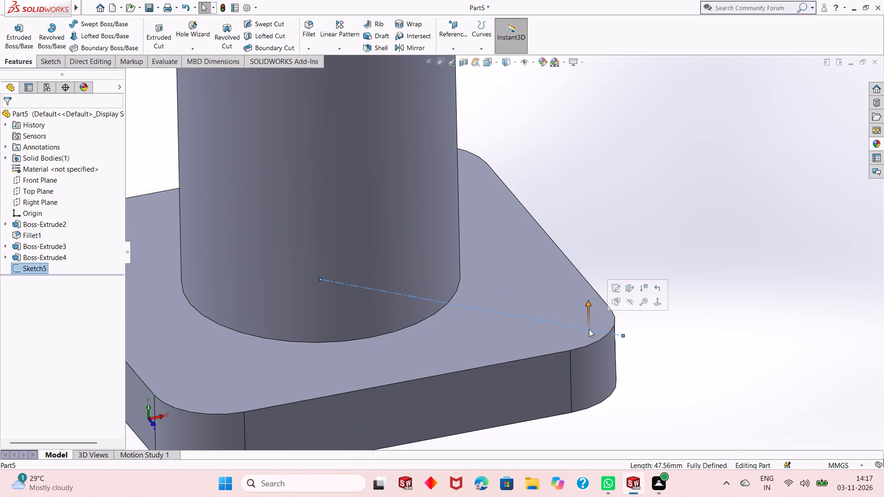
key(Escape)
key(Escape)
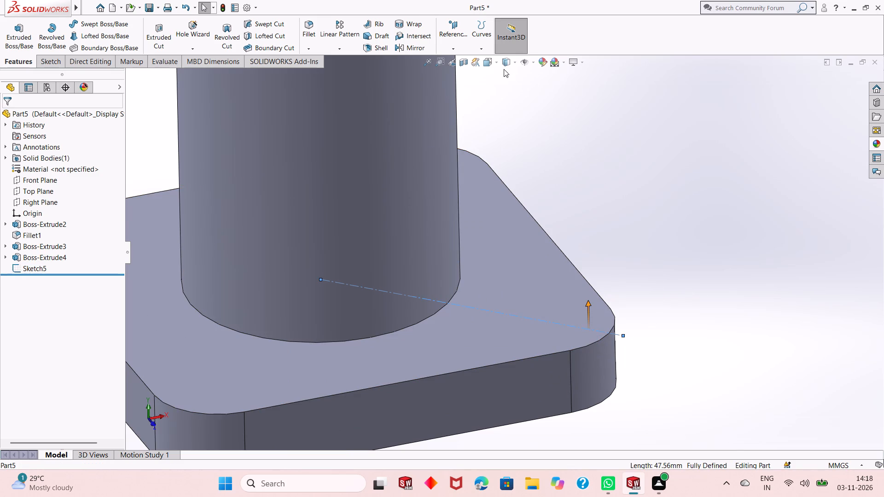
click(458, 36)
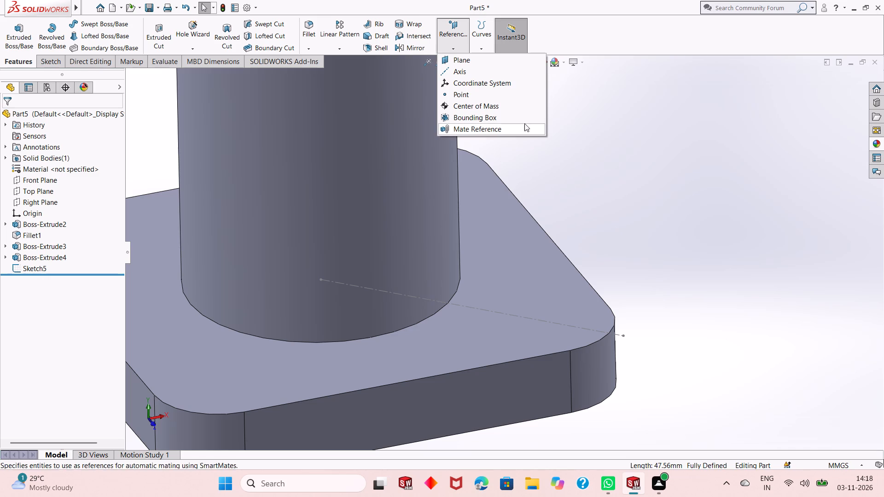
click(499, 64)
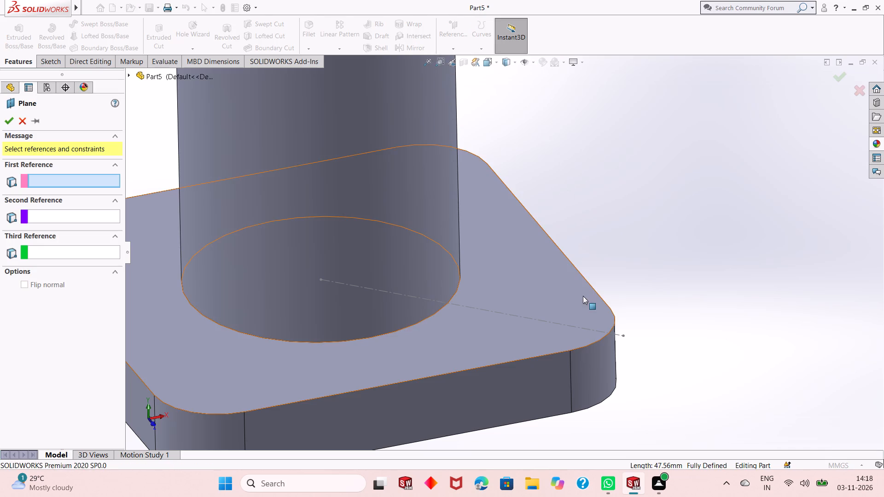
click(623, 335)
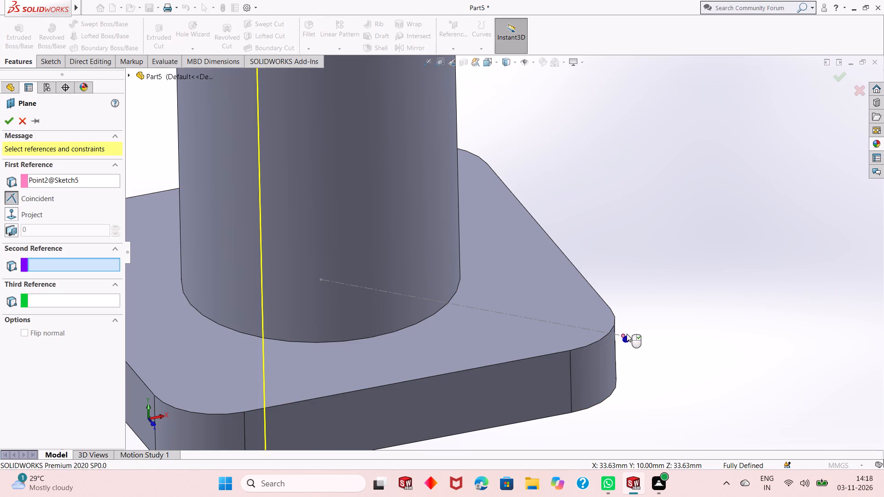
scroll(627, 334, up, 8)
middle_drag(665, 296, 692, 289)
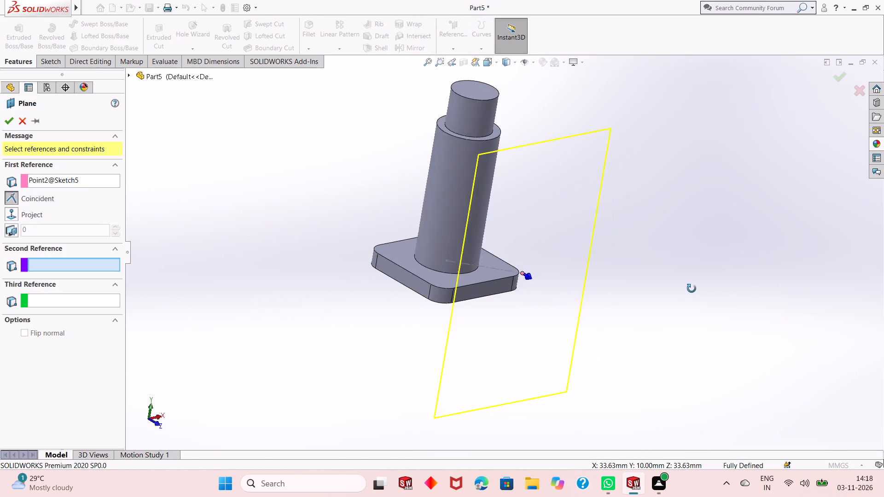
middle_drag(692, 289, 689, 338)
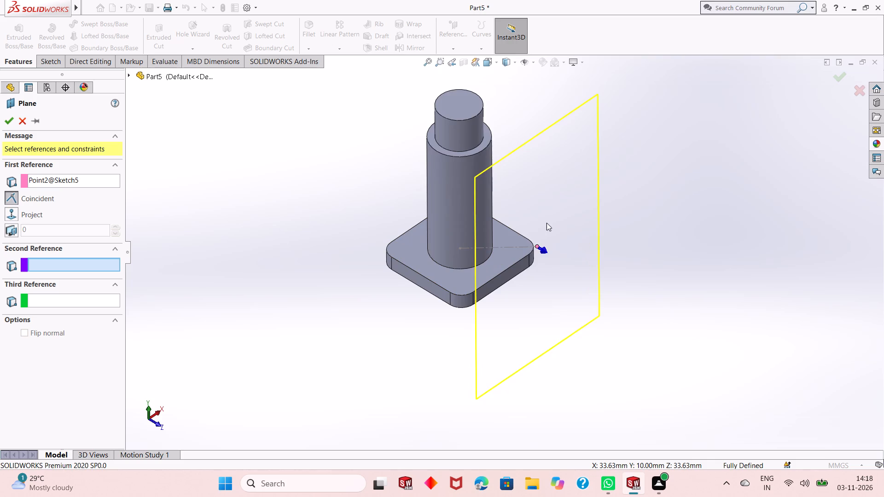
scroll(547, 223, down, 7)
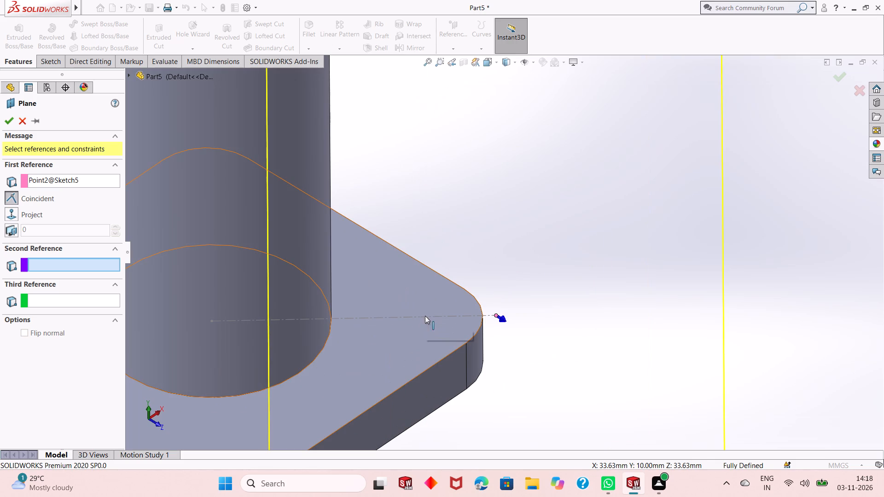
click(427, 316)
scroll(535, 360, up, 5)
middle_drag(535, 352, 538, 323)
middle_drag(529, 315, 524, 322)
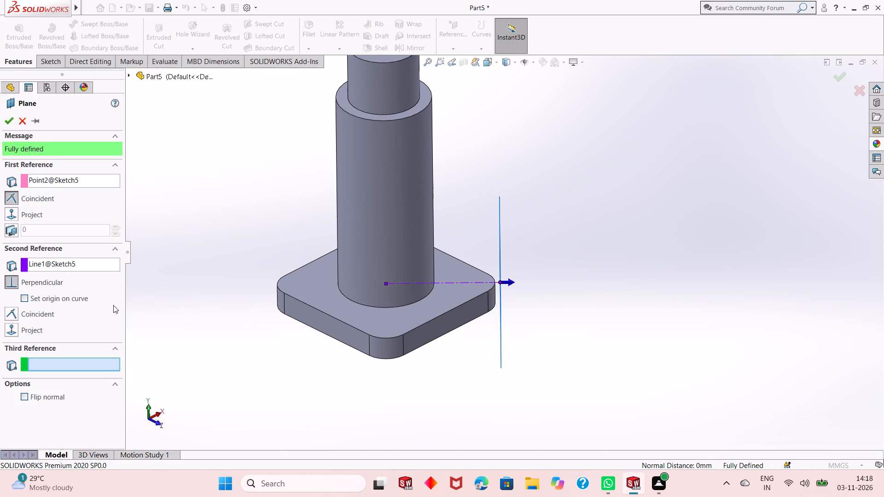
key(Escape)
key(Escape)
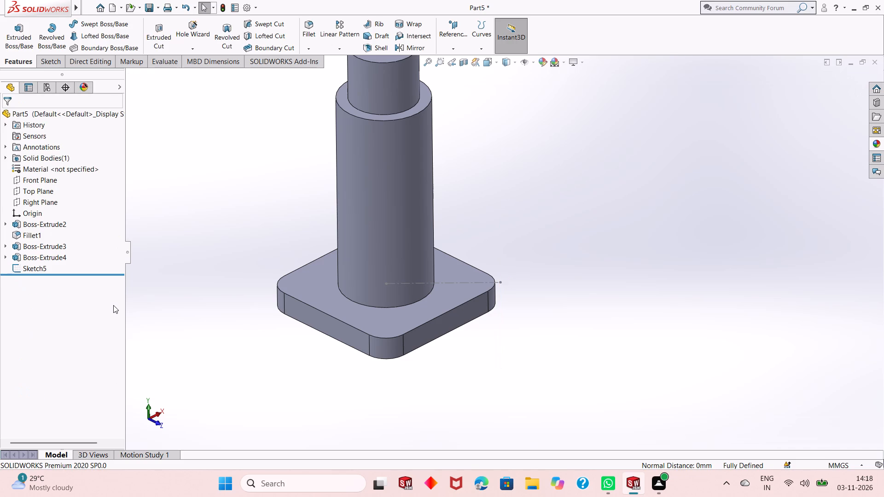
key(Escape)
Undo back into the plate-top sketch, removing the 45° angle dimension and the diagonal centerline.
key(ctrl+z)
key(ctrl+z)
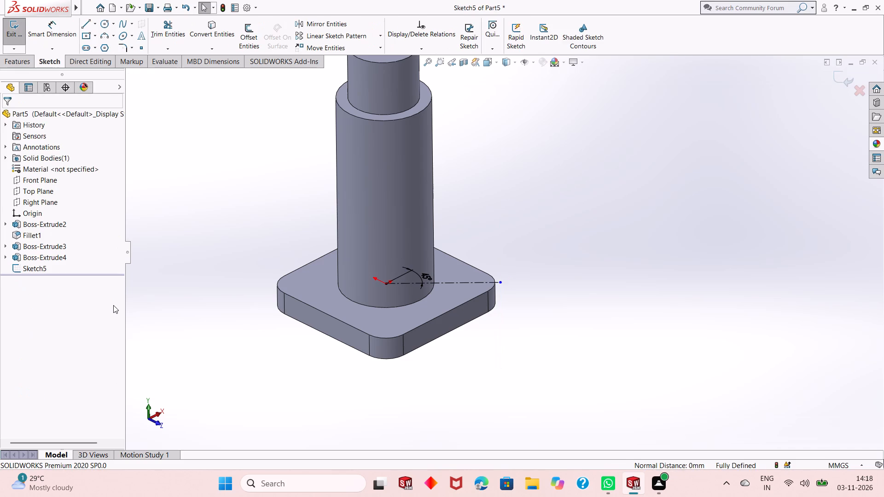
key(ctrl+z)
key(ctrl+z)
Sketch a 55 mm diagonal centerline on the plate's top face, from the origin out past a rounded corner.
key(ctrl+8)
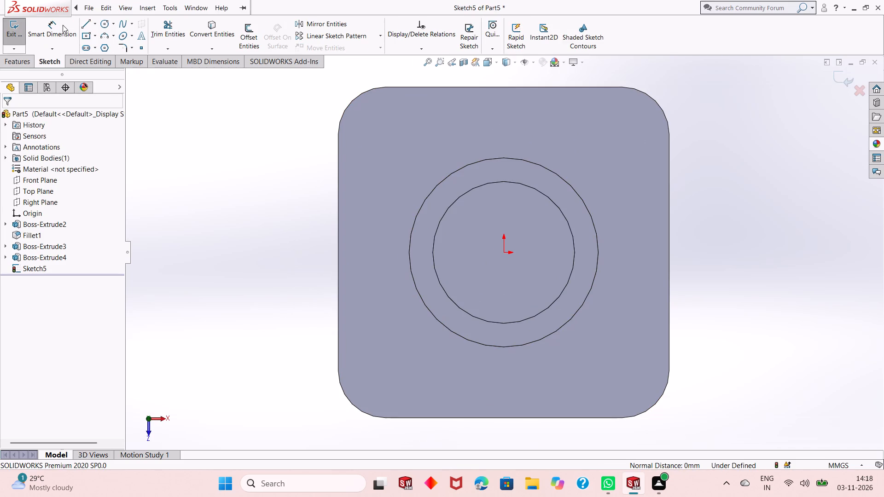
click(95, 27)
click(98, 46)
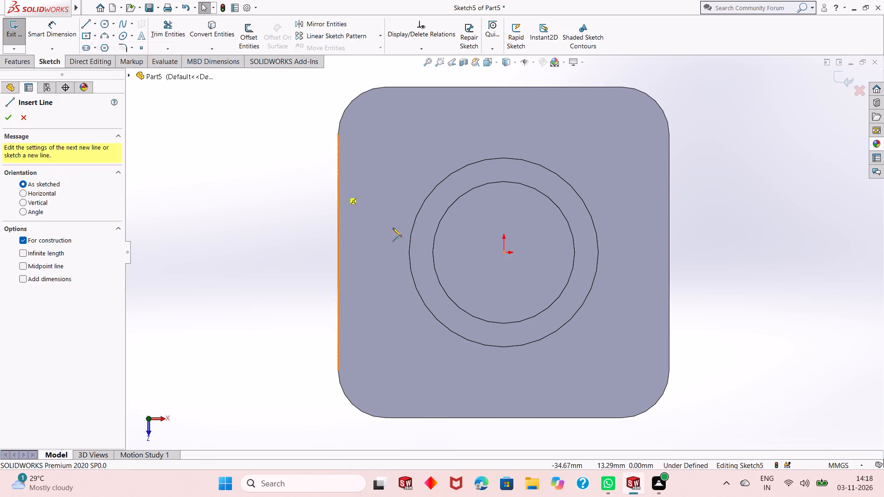
click(504, 252)
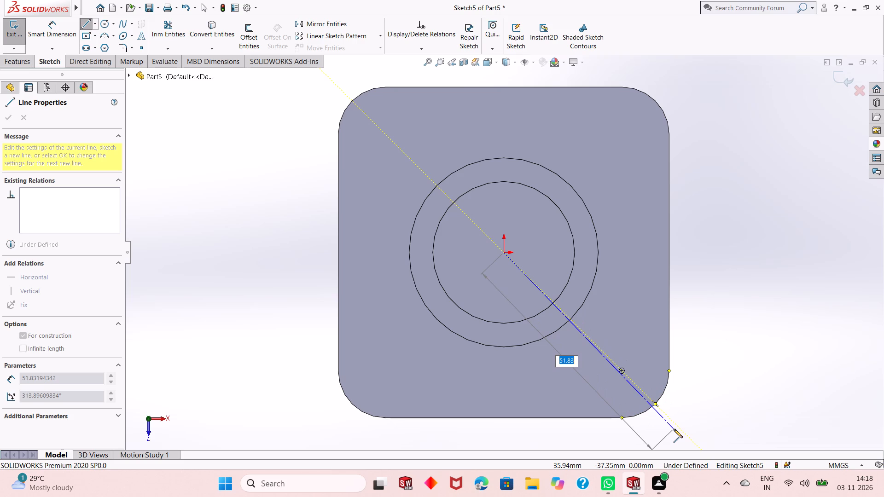
text(110)
text(-55)
key(Return)
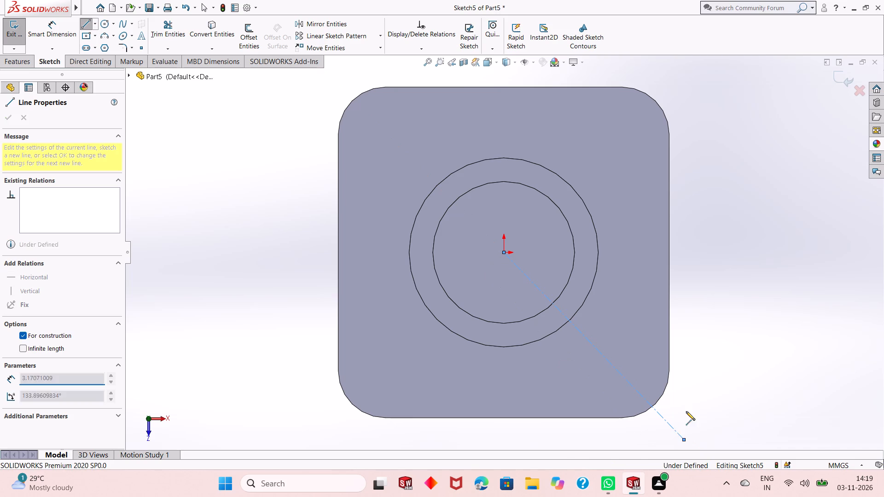
key(Escape)
scroll(523, 272, up, 1)
key(Escape)
key(Escape)
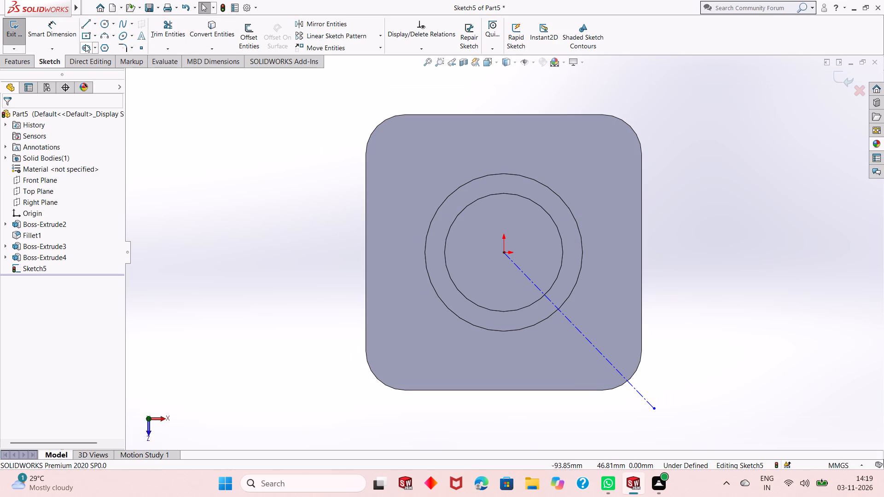
Dimension the diagonal centerline at 45° from the horizontal through the origin and exit the sketch.
click(65, 32)
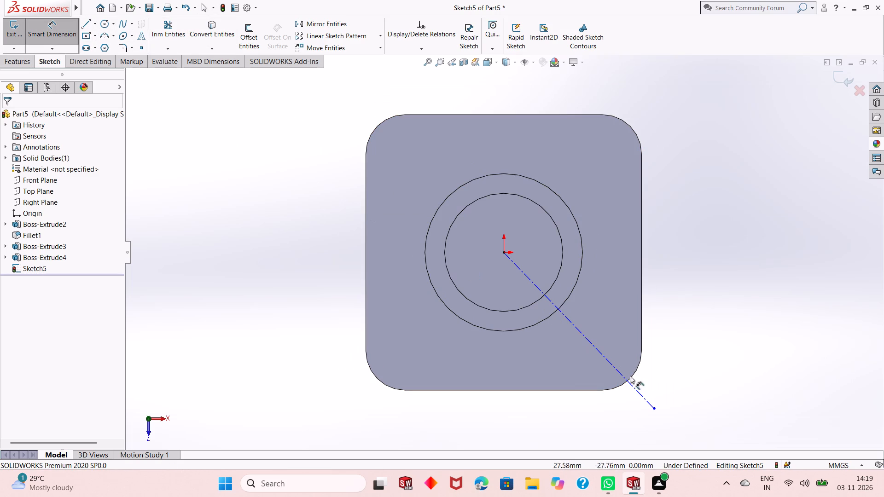
click(614, 368)
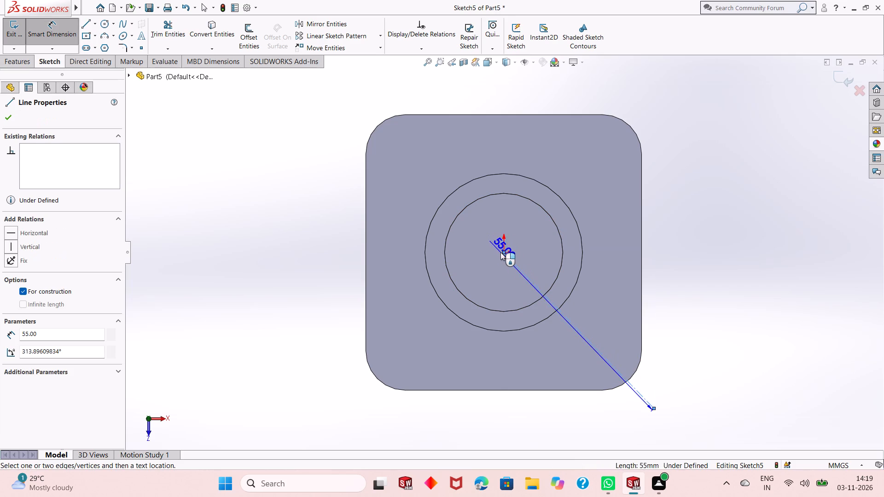
click(503, 253)
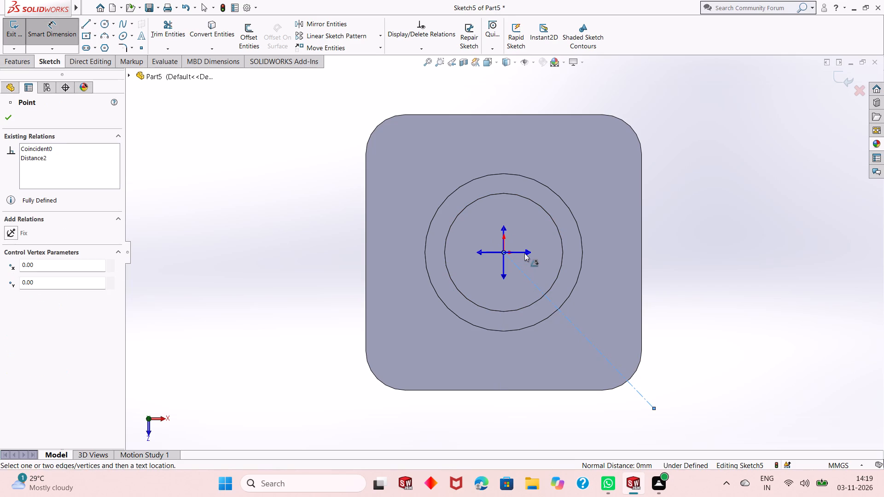
click(529, 249)
click(562, 274)
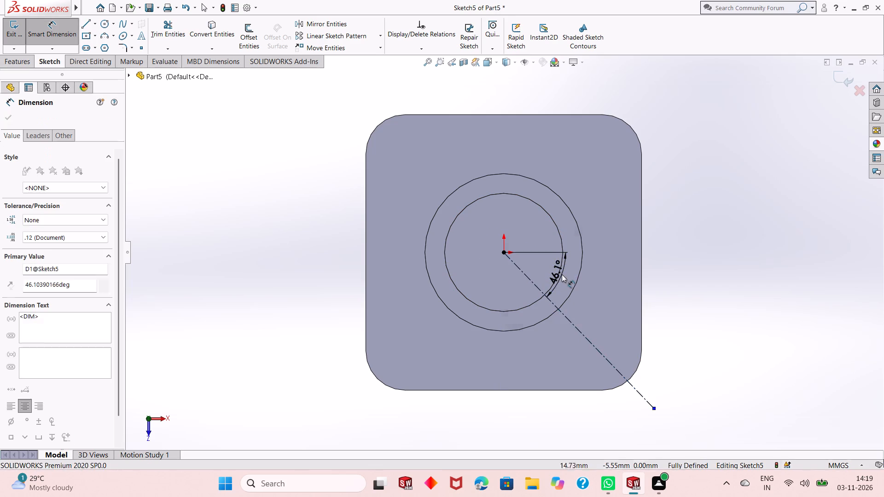
text(45)
key(Return)
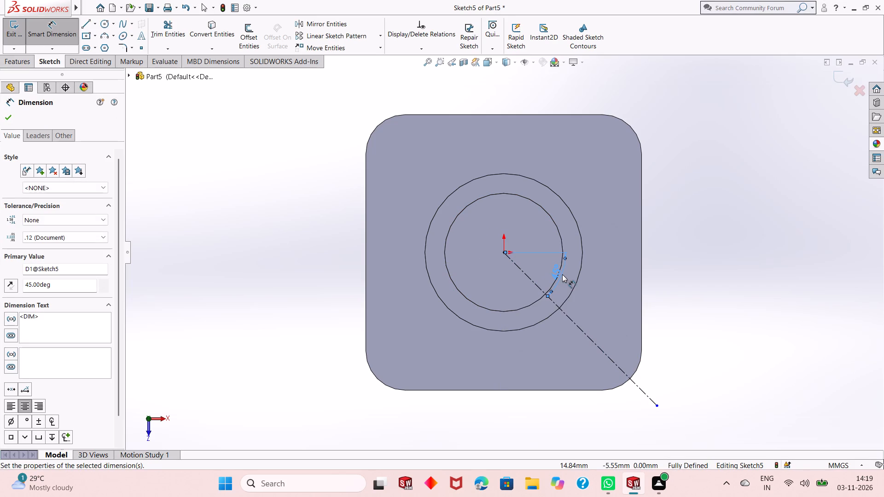
right_click(695, 116)
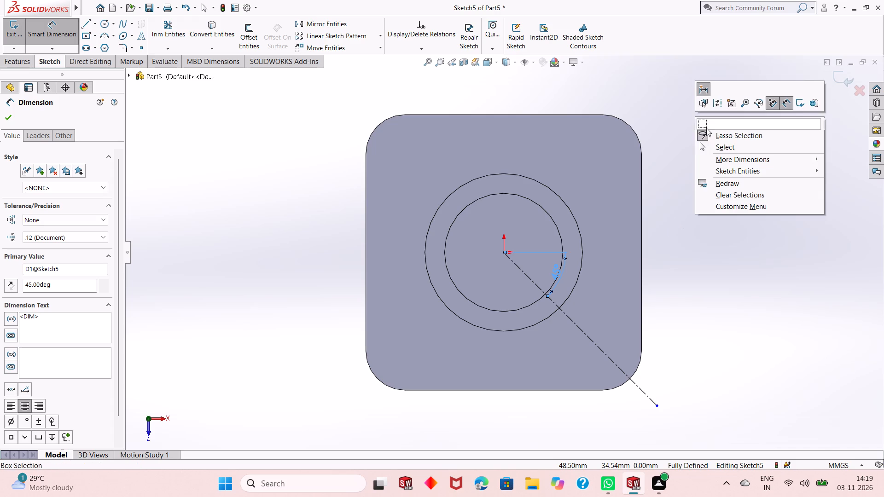
click(714, 147)
scroll(544, 290, down, 2)
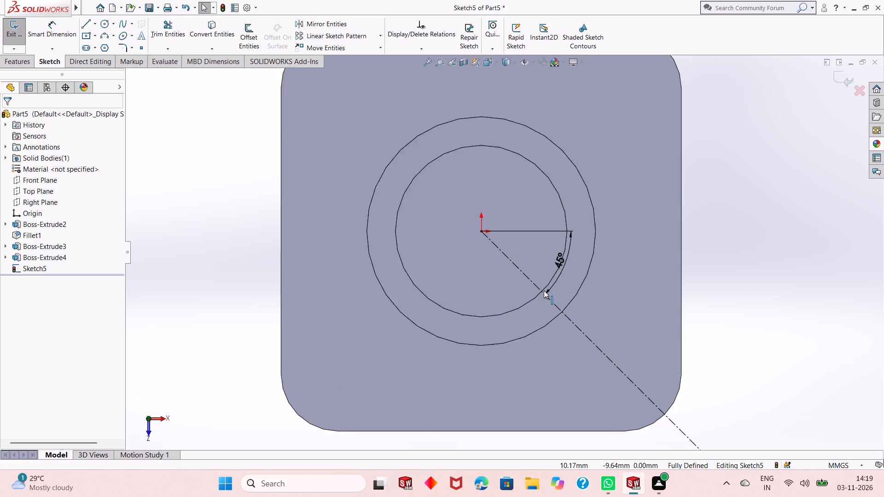
scroll(544, 290, down, 1)
scroll(544, 290, up, 3)
scroll(501, 263, down, 2)
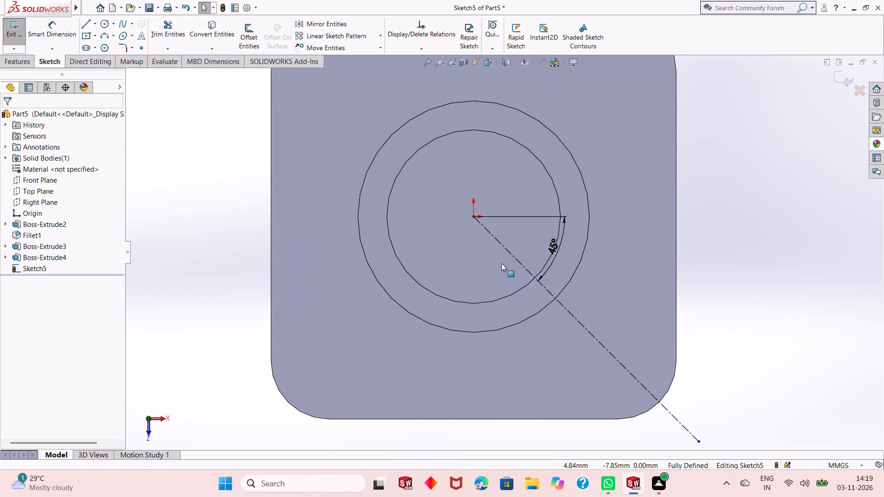
scroll(501, 263, up, 1)
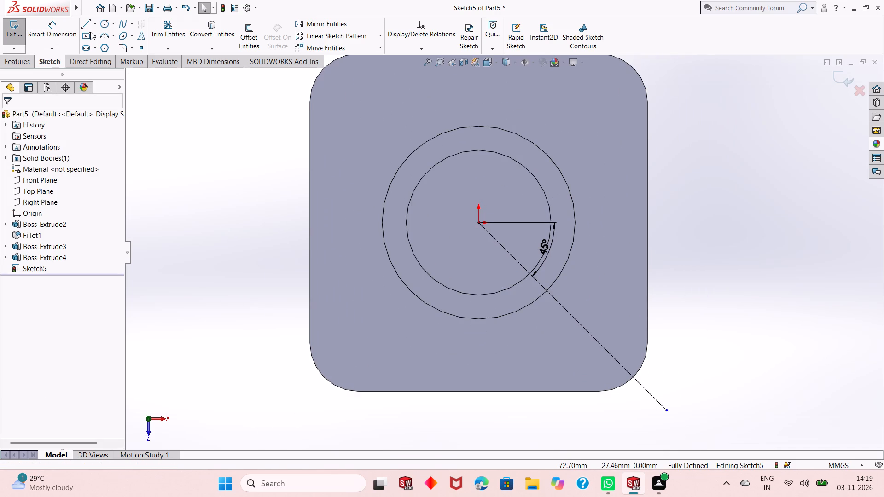
click(844, 78)
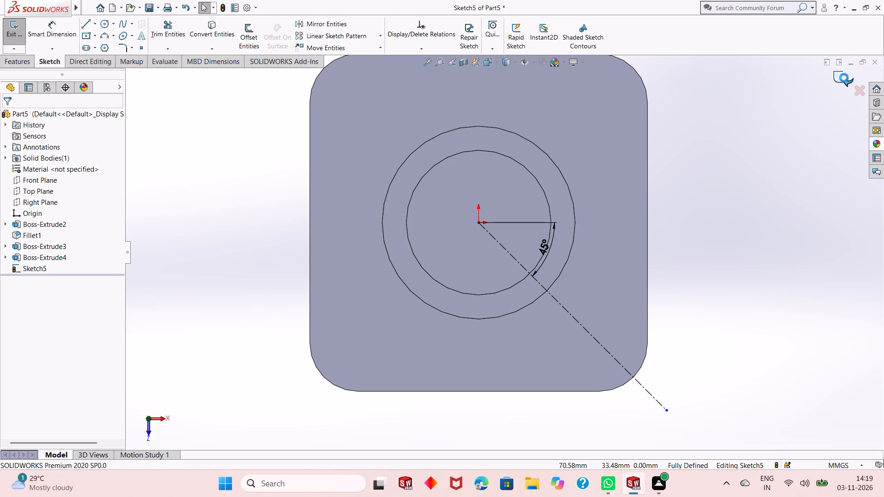
Create a reference plane coincident with the diagonal centerline's outer endpoint and perpendicular to the centerline.
click(458, 43)
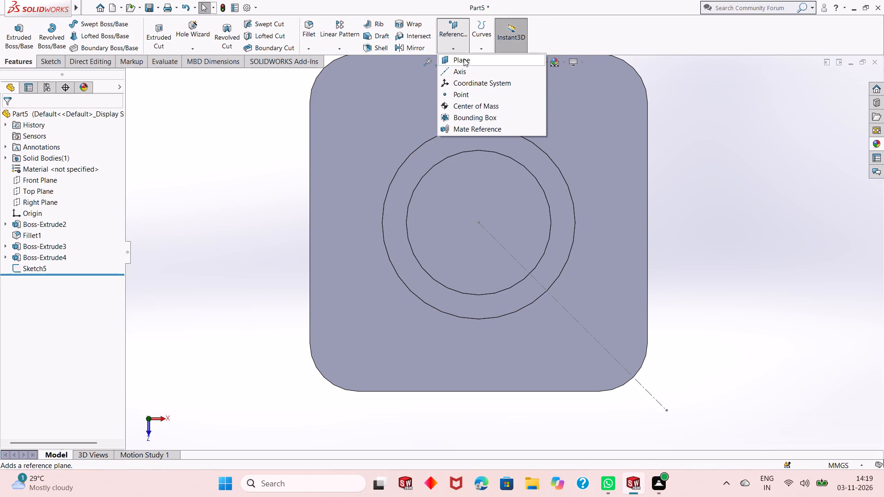
click(464, 58)
scroll(500, 328, up, 2)
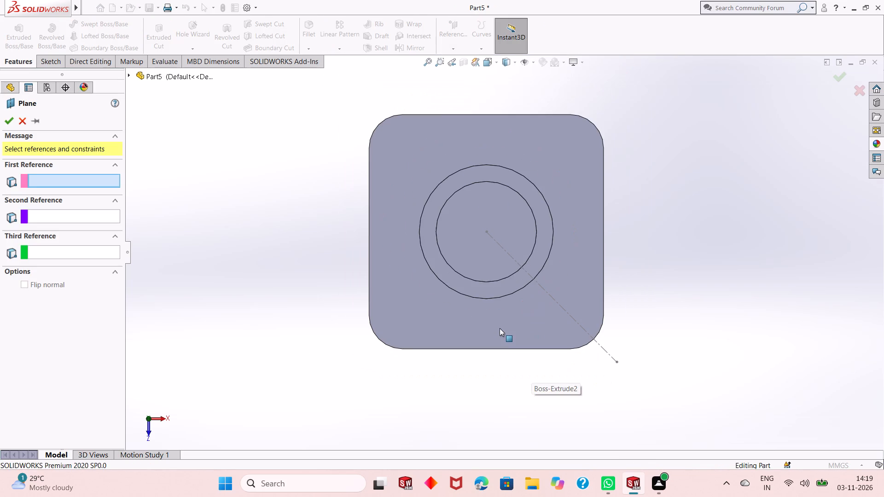
middle_drag(494, 366, 486, 277)
scroll(486, 291, up, 3)
scroll(529, 361, down, 6)
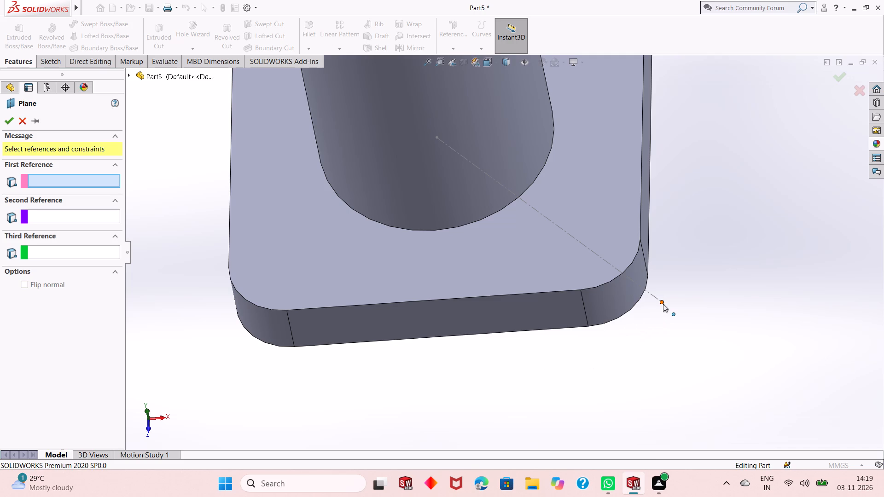
click(663, 304)
click(654, 296)
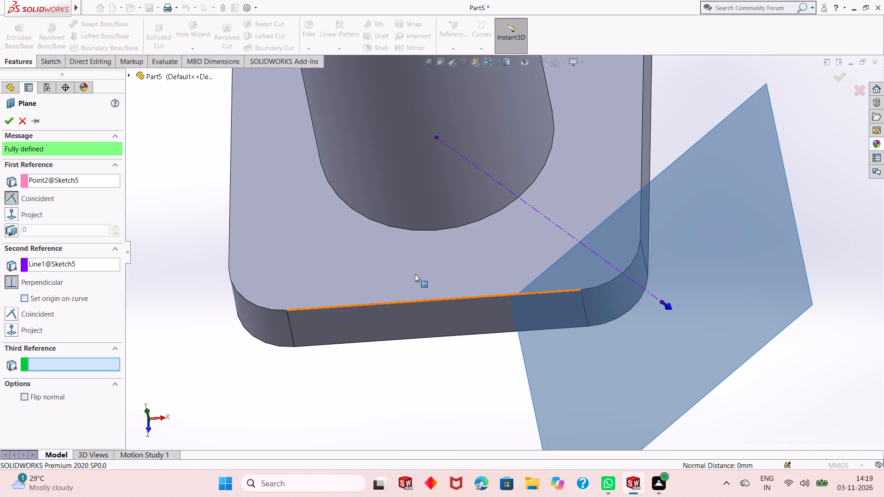
click(4, 122)
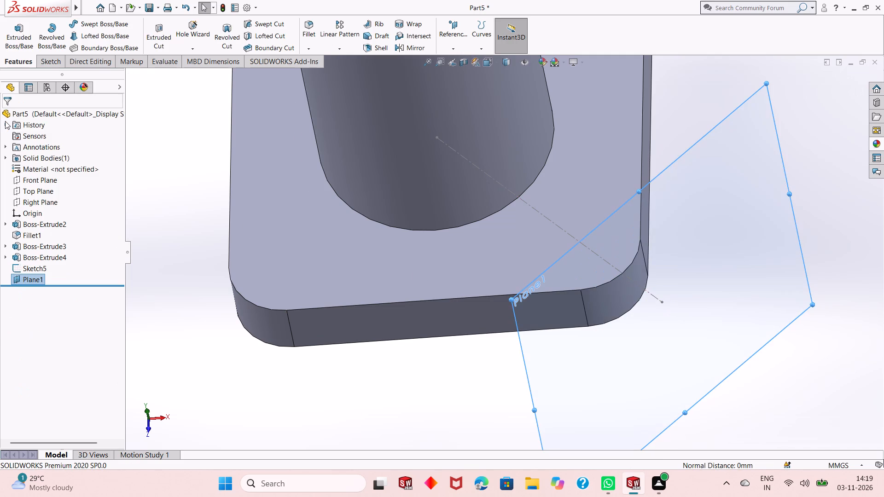
Start a sketch on the new reference plane, viewed normal to it.
key(ctrl+8)
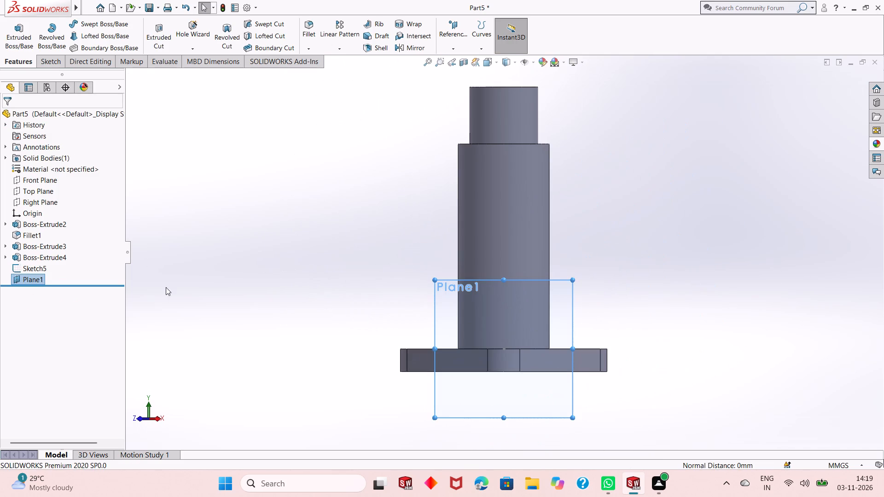
scroll(406, 376, up, 1)
scroll(523, 296, down, 2)
key(Escape)
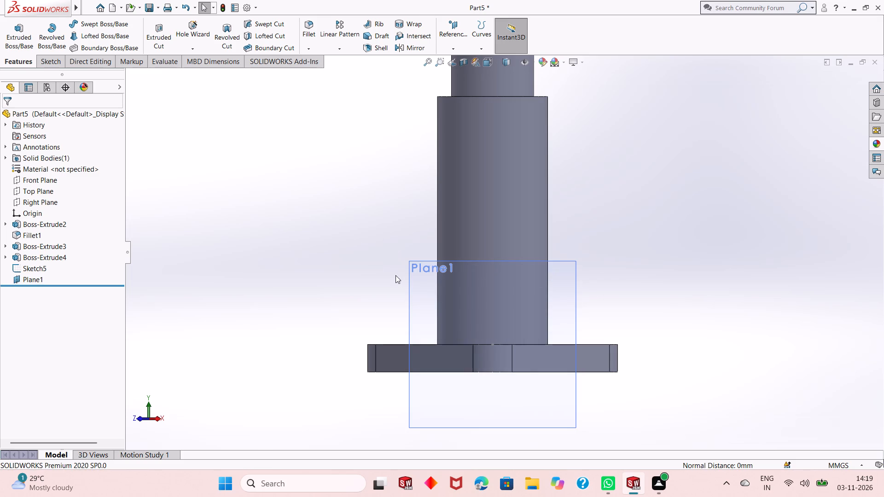
click(292, 260)
key(Escape)
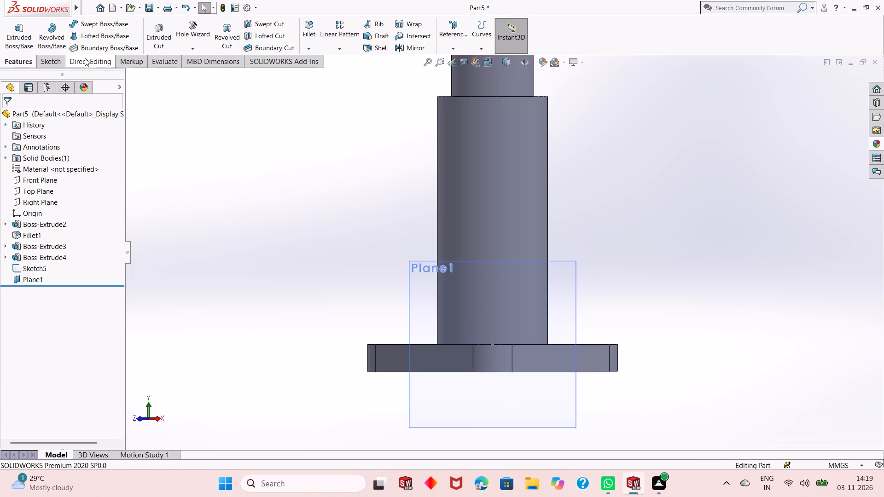
click(63, 62)
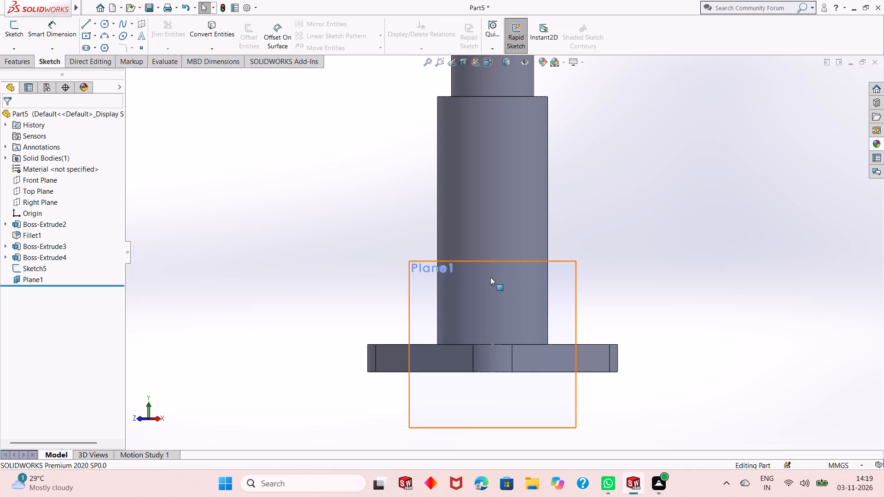
right_click(425, 284)
click(442, 272)
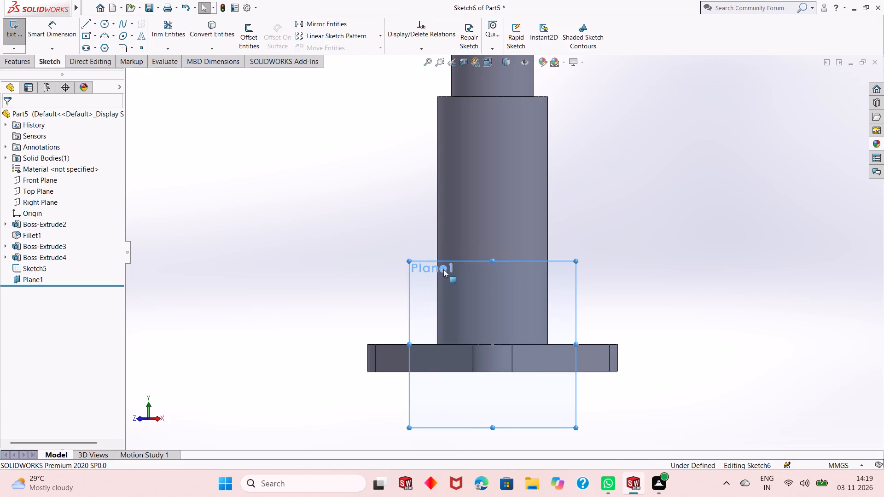
key(Escape)
key(Escape)
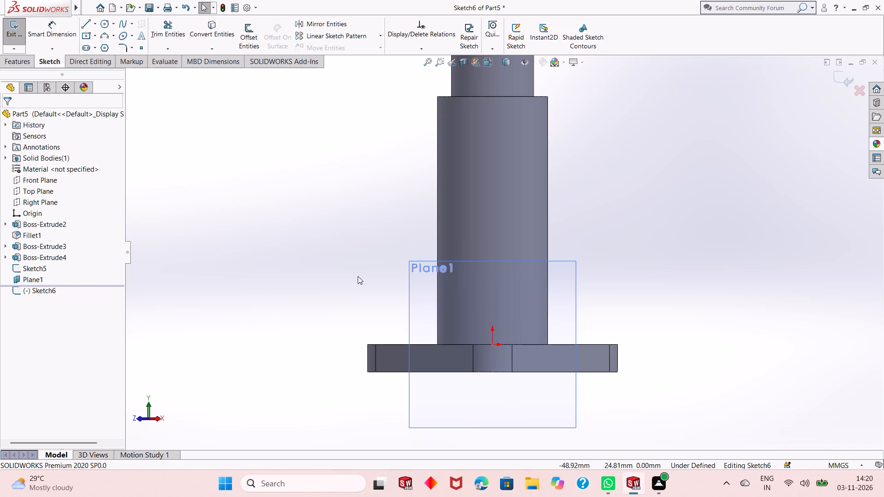
scroll(439, 281, up, 1)
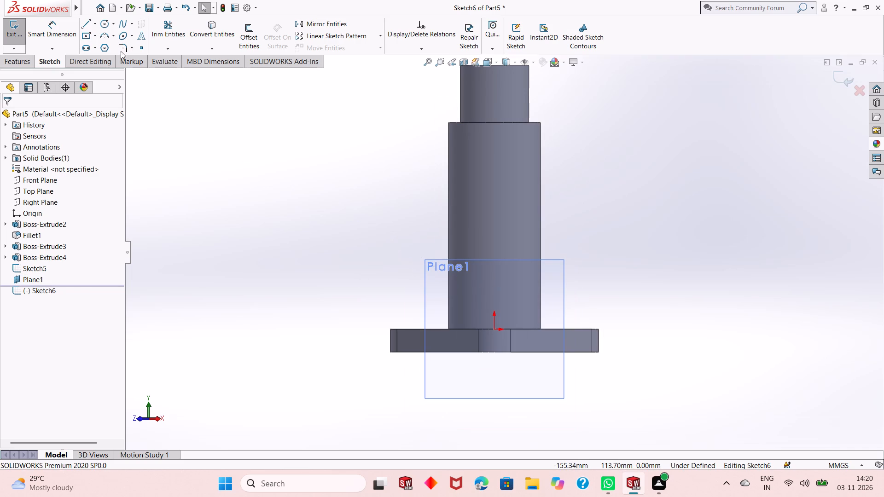
Sketch a circle over the wider shaft section, centred vertically above the origin, and dimension its diameter as 27 mm.
click(105, 26)
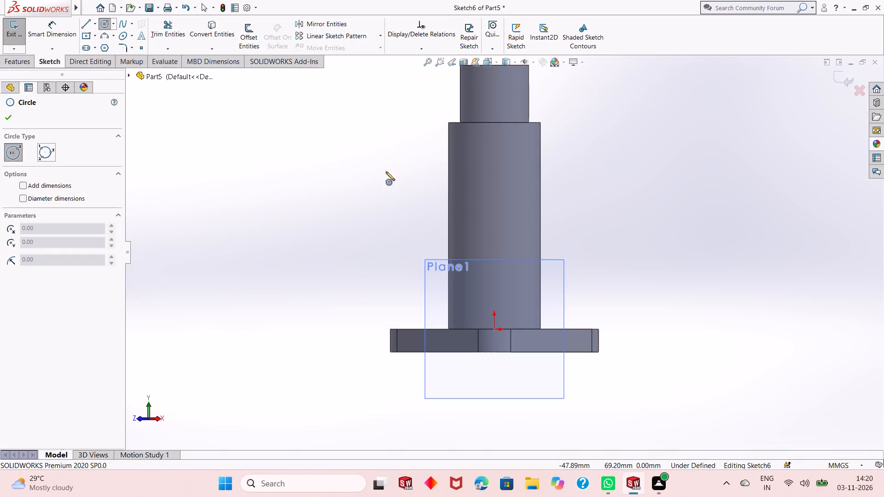
click(494, 220)
click(500, 251)
right_click(577, 186)
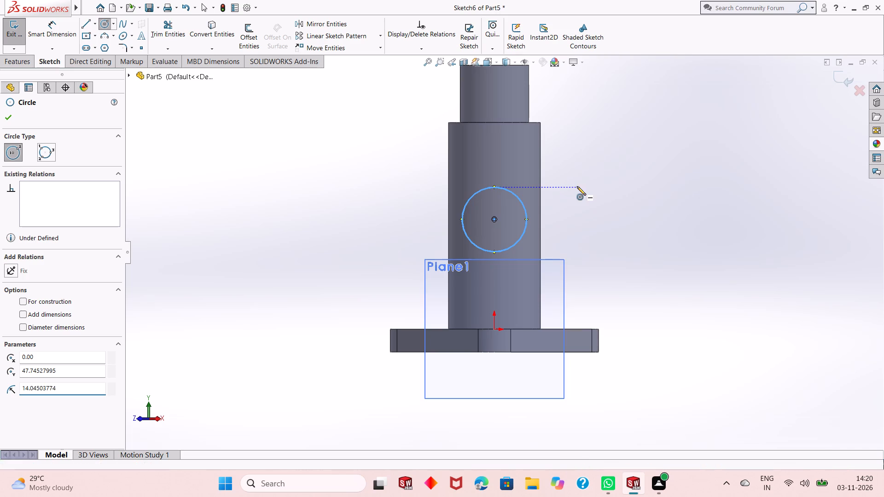
click(603, 190)
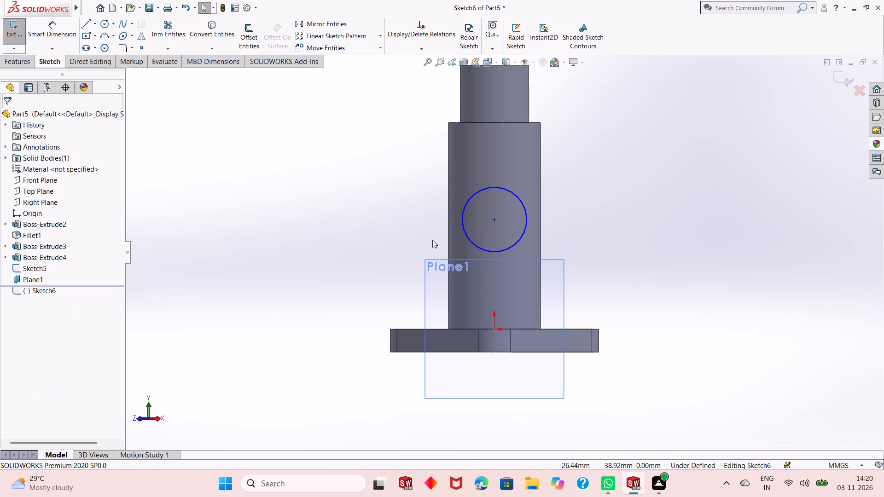
click(63, 32)
click(520, 236)
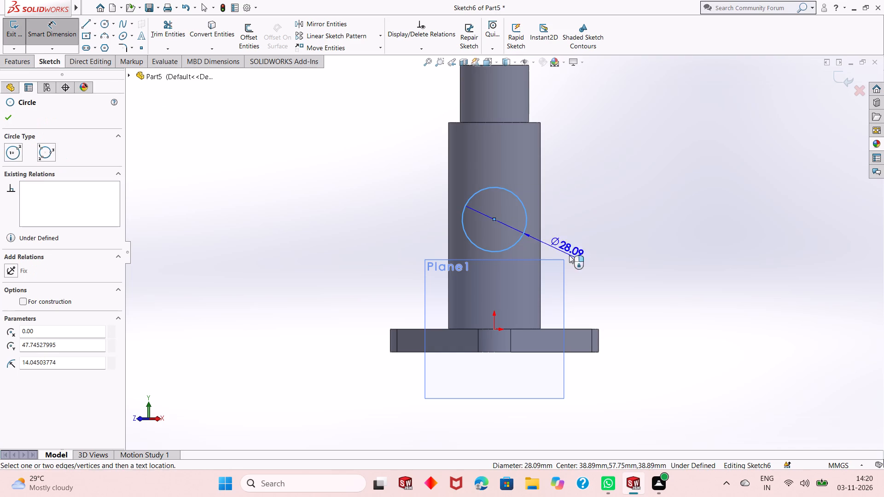
click(641, 289)
text(27)
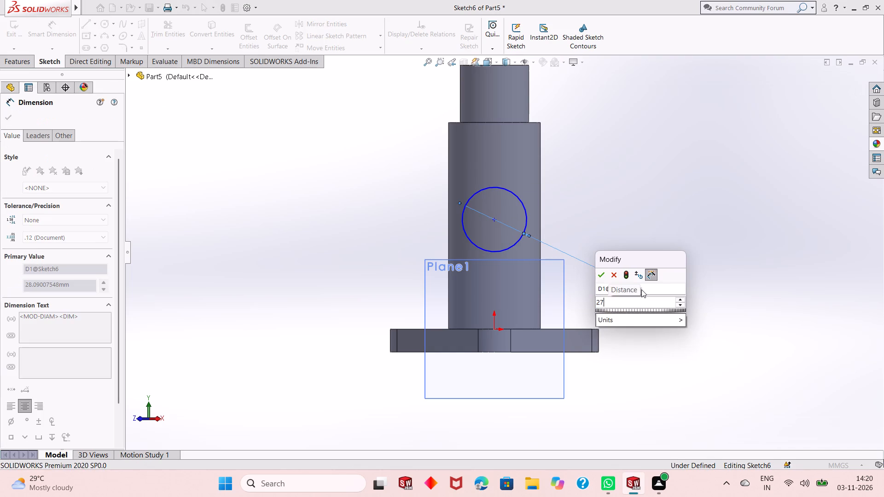
key(Return)
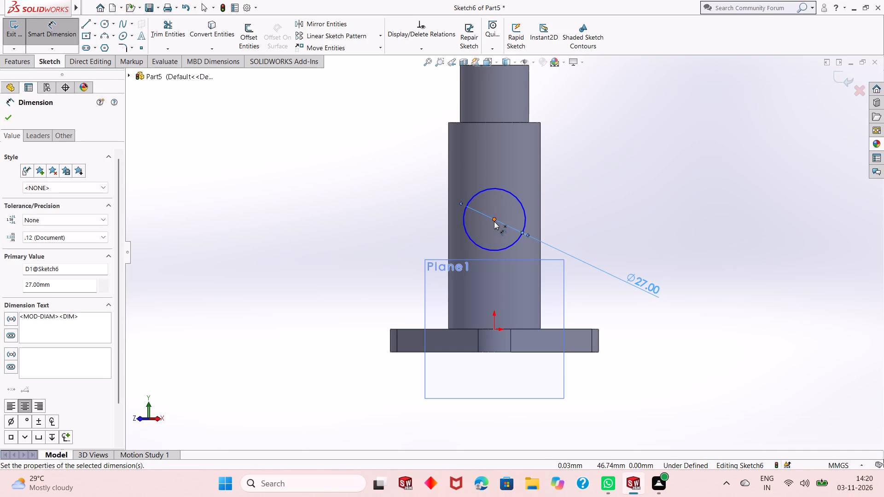
Dimension the circle's centre 50 mm above the part origin at the plate's bottom.
click(494, 221)
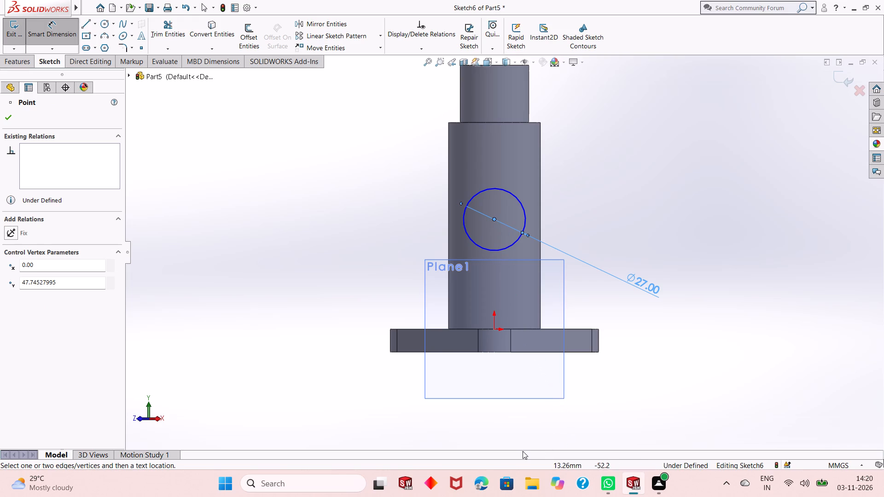
click(494, 351)
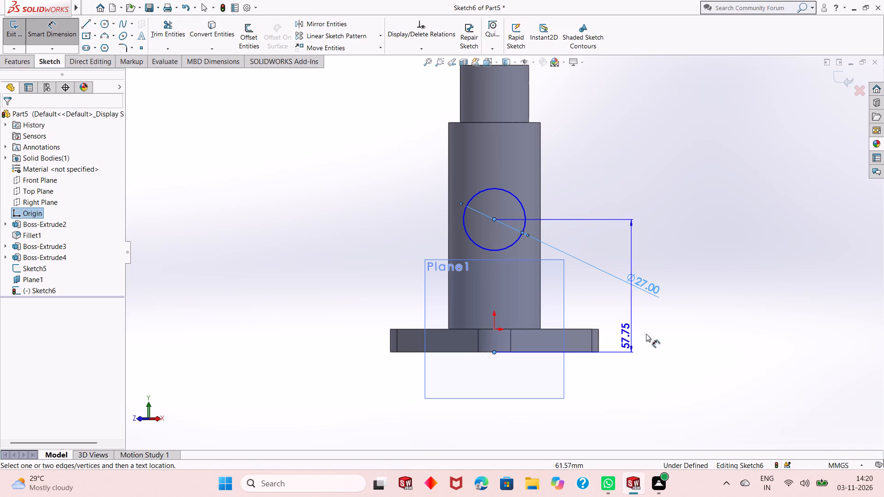
click(715, 323)
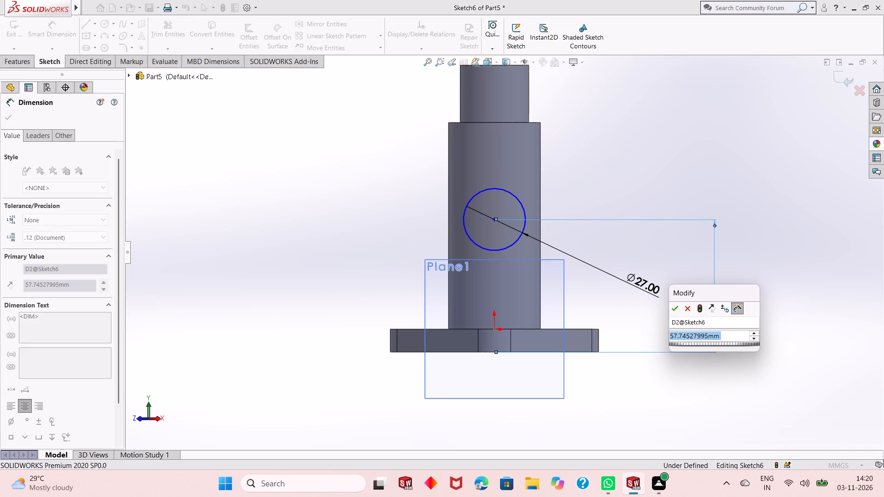
text(50)
key(Return)
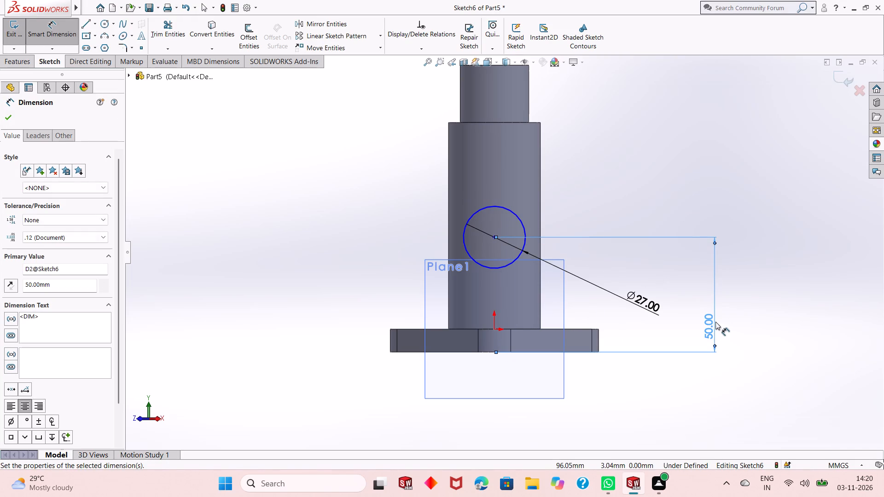
right_click(684, 157)
click(701, 190)
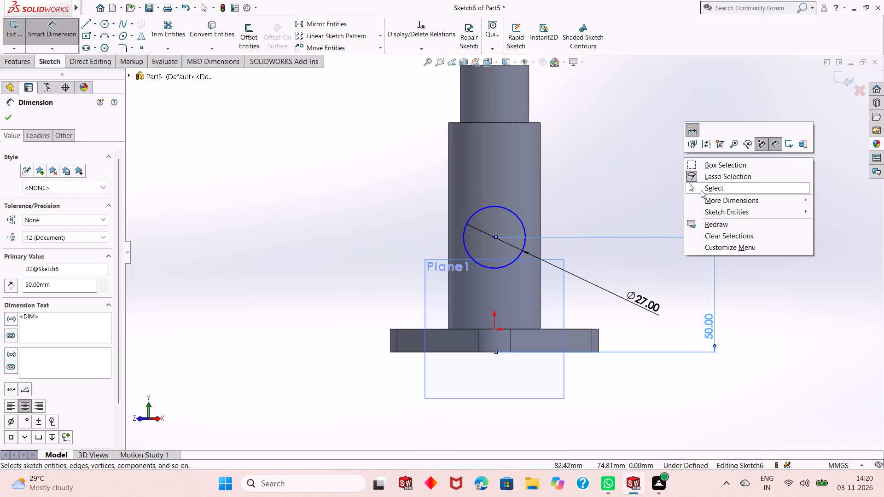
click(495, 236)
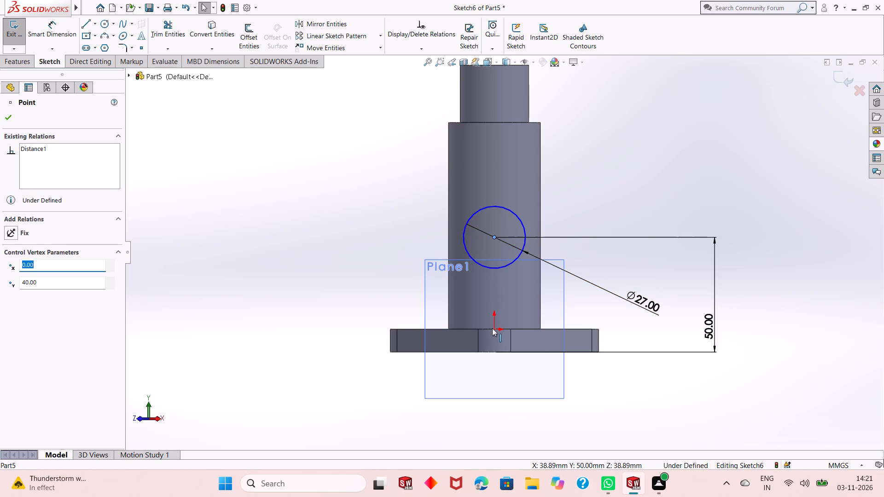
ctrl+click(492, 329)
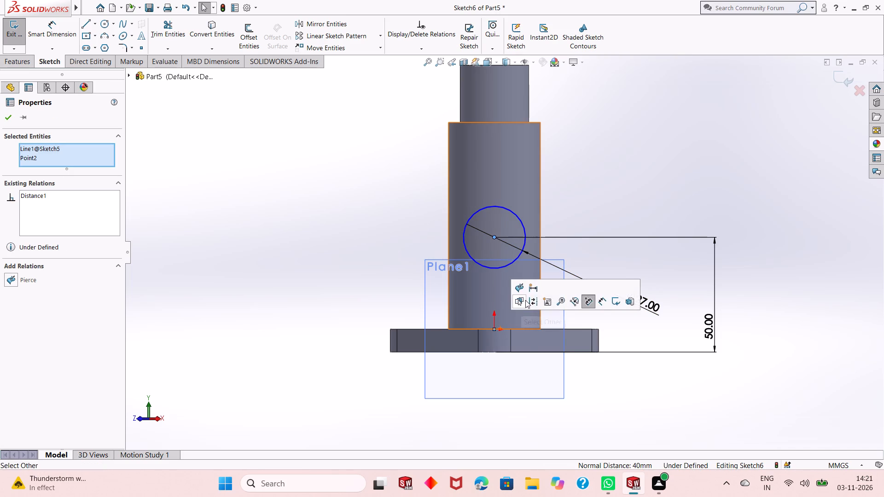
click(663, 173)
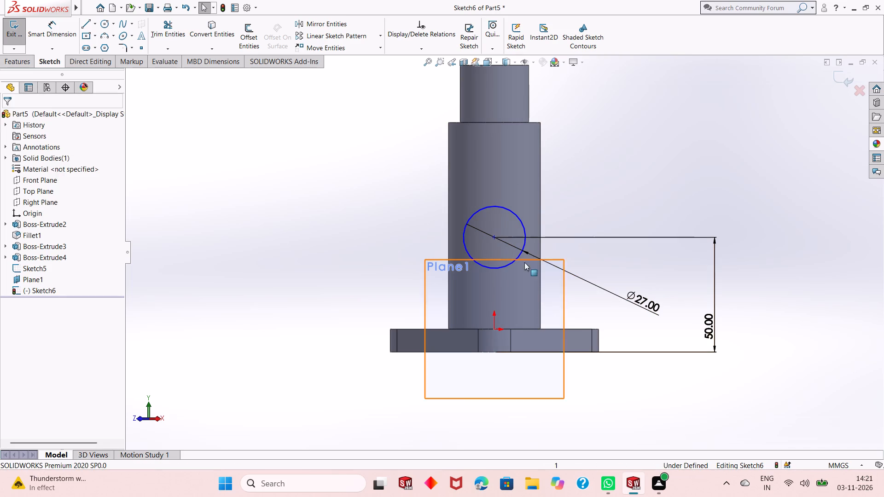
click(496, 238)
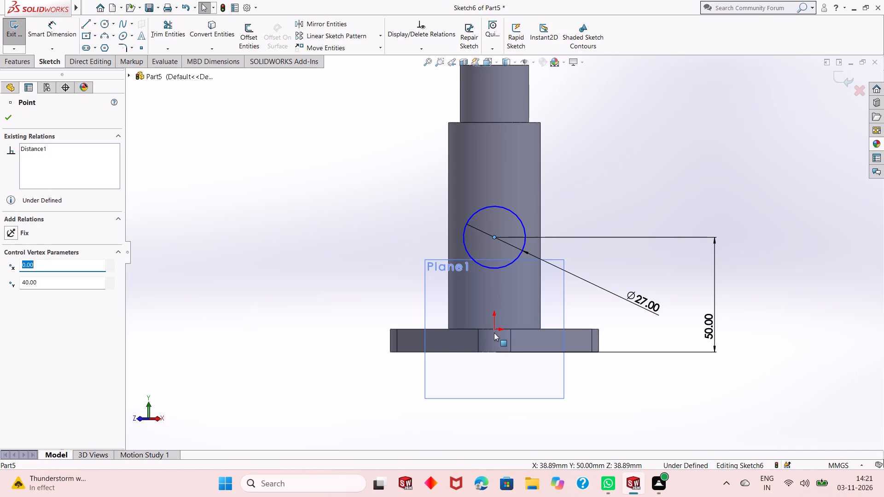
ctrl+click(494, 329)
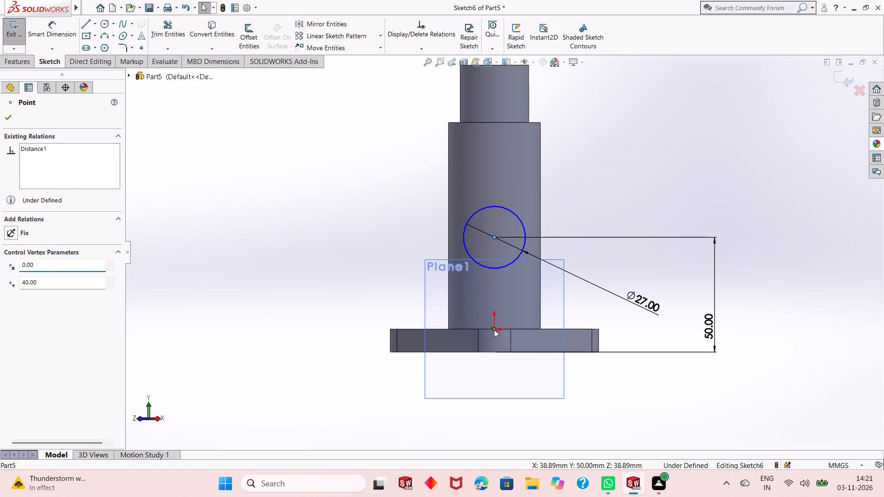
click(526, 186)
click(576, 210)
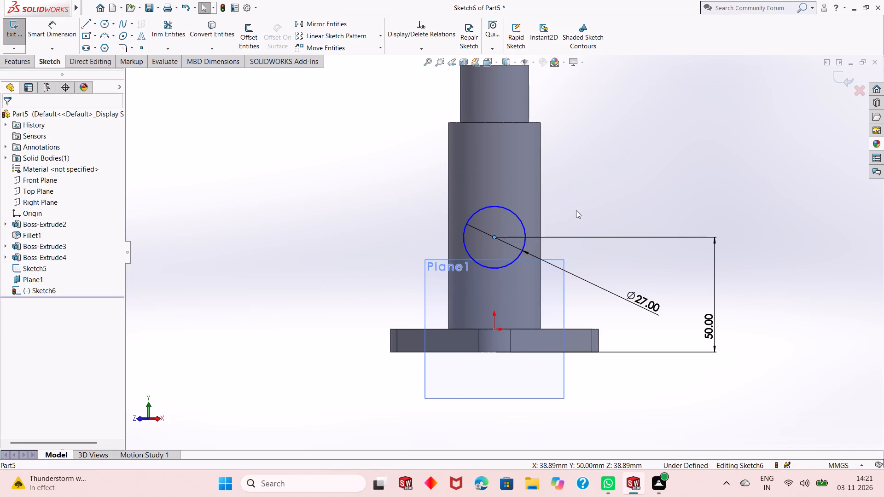
Add a vertical relation between the part origin and the centre of the 27 mm circle.
click(493, 353)
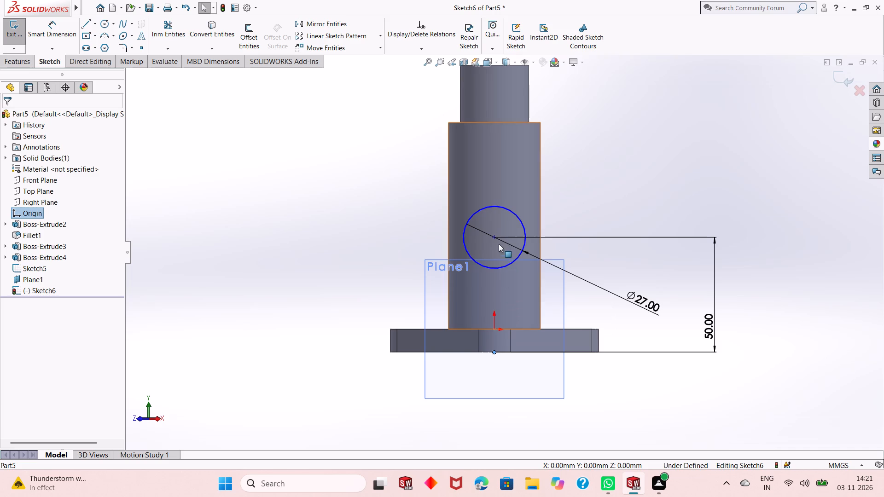
ctrl+click(494, 236)
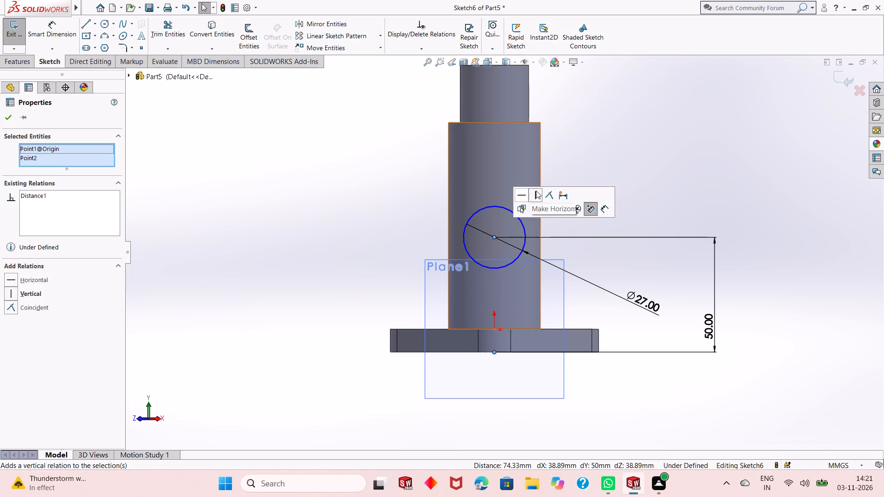
click(537, 191)
click(6, 115)
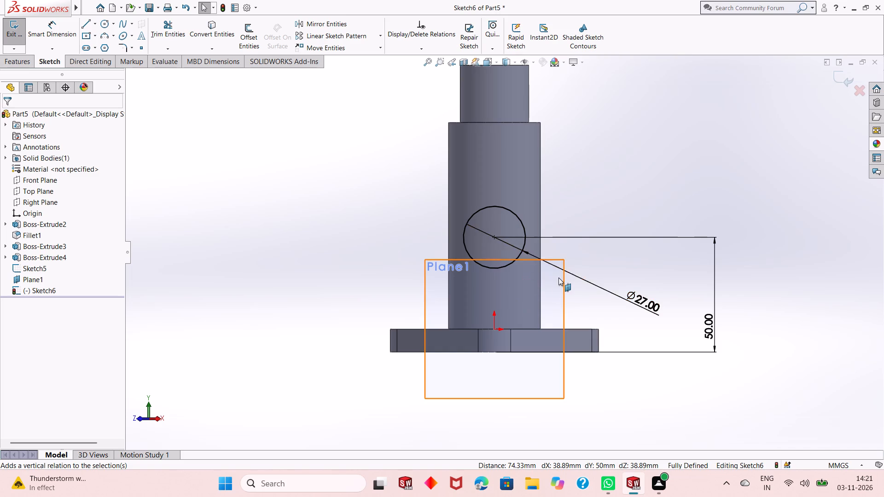
Extrude the 27 mm circle as a boss in the reversed direction toward the shaft with the Up To Next end condition.
middle_drag(558, 277, 646, 293)
middle_drag(646, 293, 671, 287)
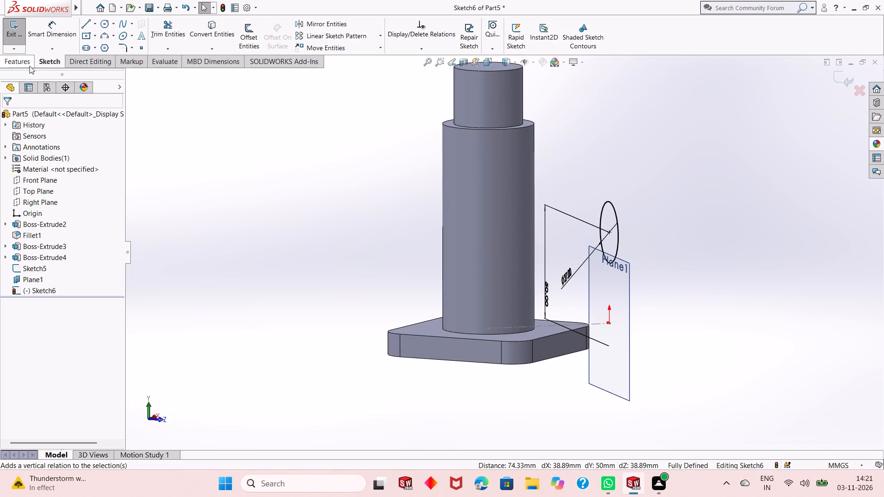
click(27, 65)
click(23, 47)
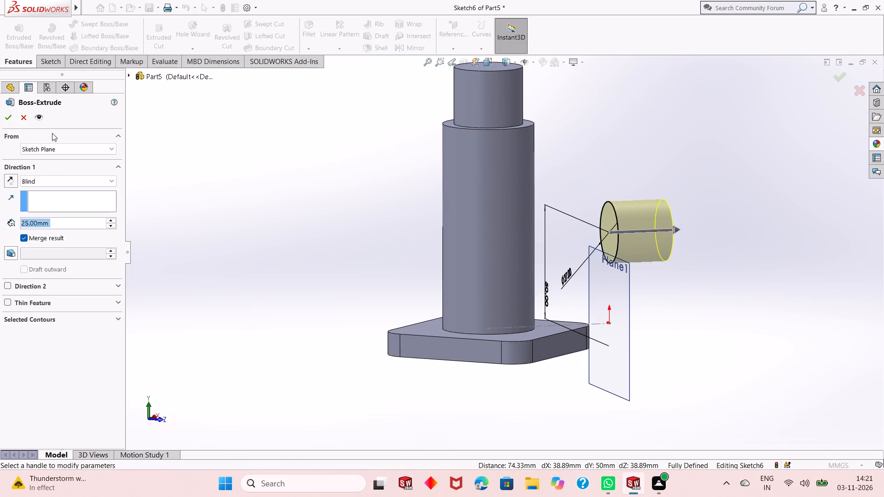
click(7, 179)
click(49, 179)
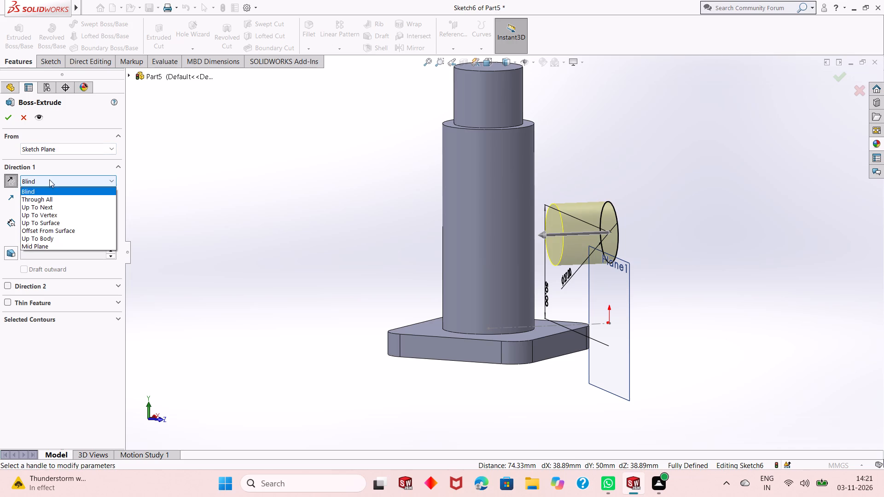
click(67, 208)
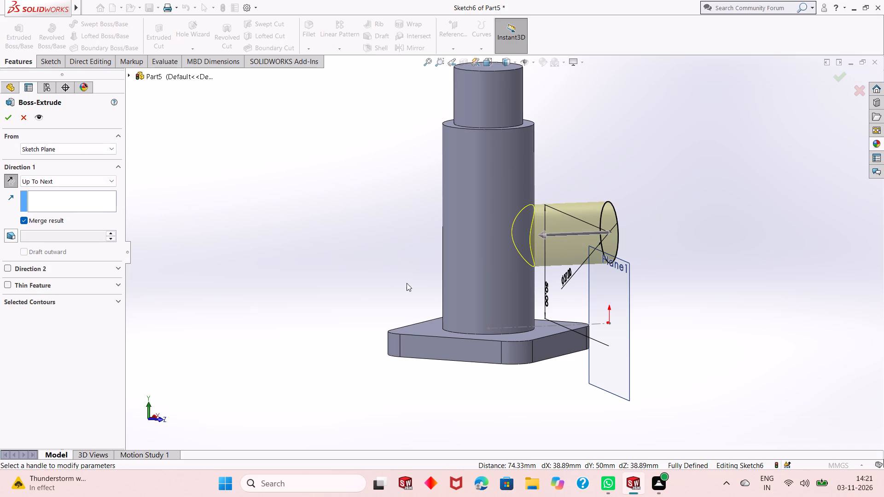
middle_drag(408, 284, 368, 271)
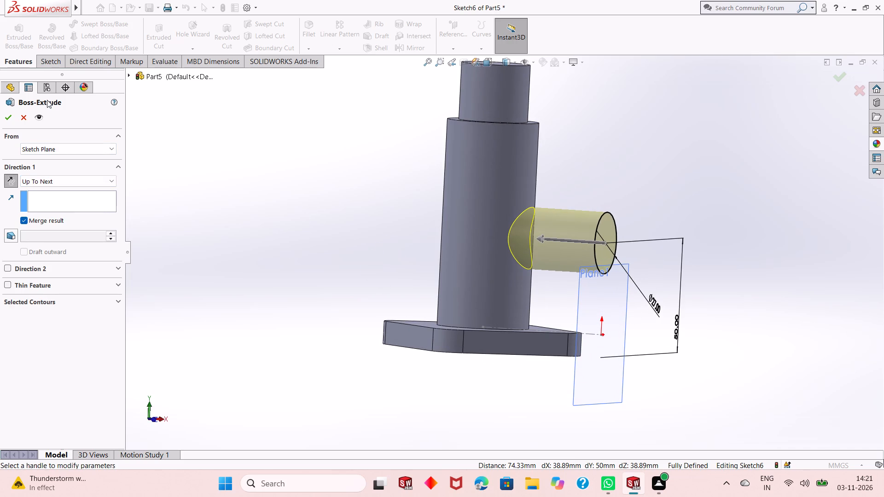
click(6, 121)
scroll(455, 260, up, 1)
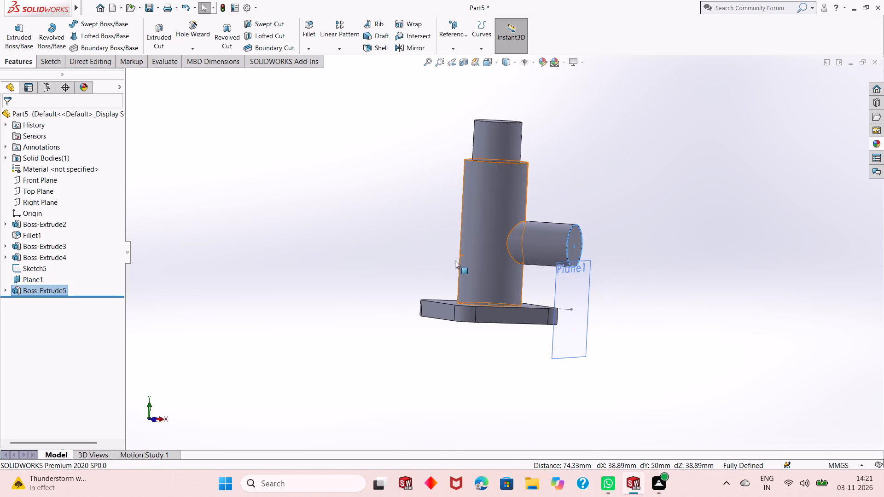
scroll(455, 260, up, 1)
click(389, 243)
Hide the reference plane at the outer end of the side branch, Plane1.
right_click(584, 284)
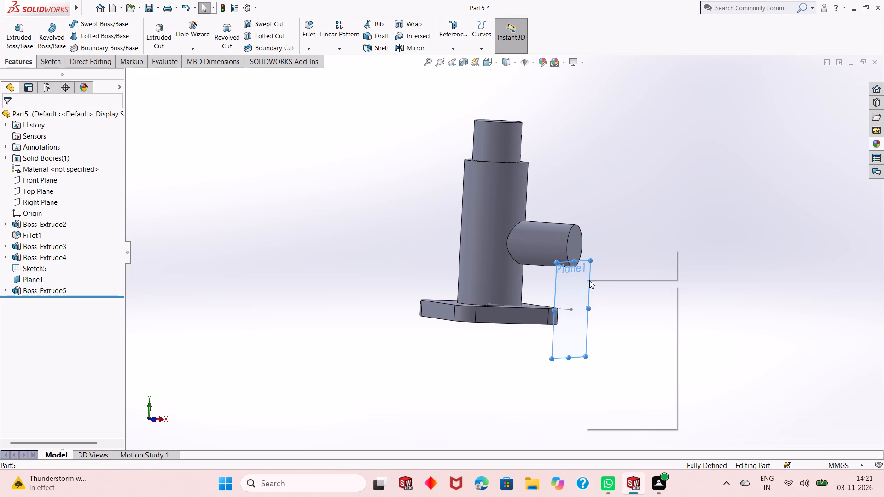
click(628, 268)
scroll(592, 273, up, 2)
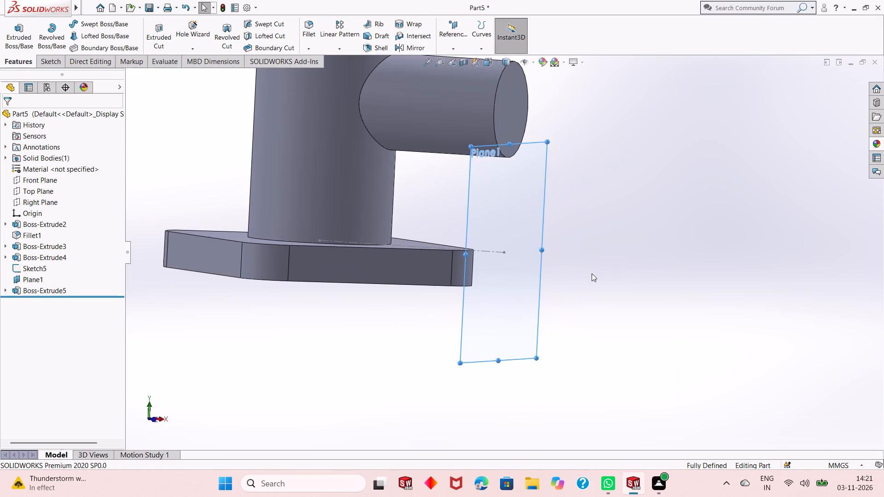
scroll(592, 273, up, 2)
right_click(522, 210)
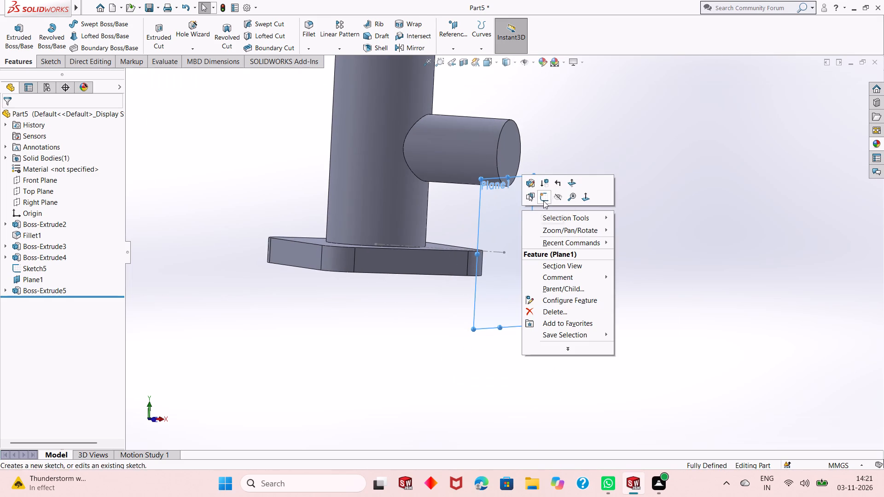
click(552, 197)
Hide Sketch5, which contains the diagonal centerline on the base plate.
scroll(446, 202, up, 1)
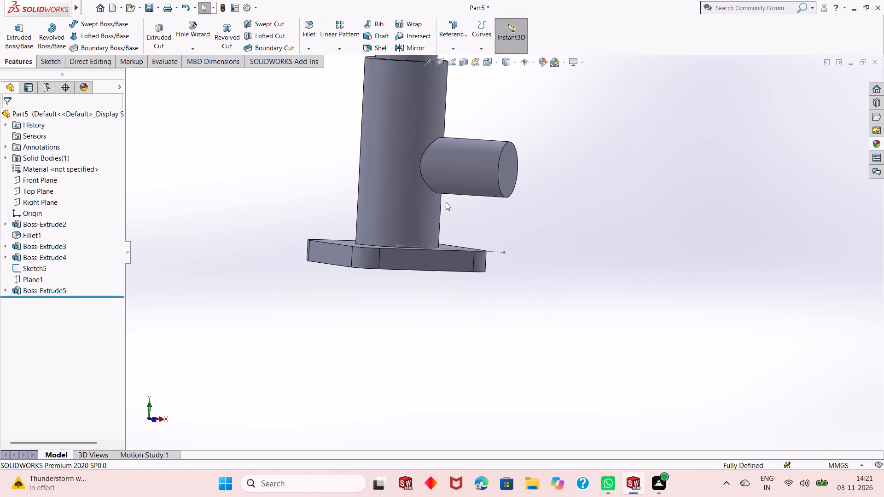
scroll(446, 202, up, 2)
scroll(409, 103, down, 3)
scroll(451, 243, up, 2)
middle_drag(489, 227, 478, 301)
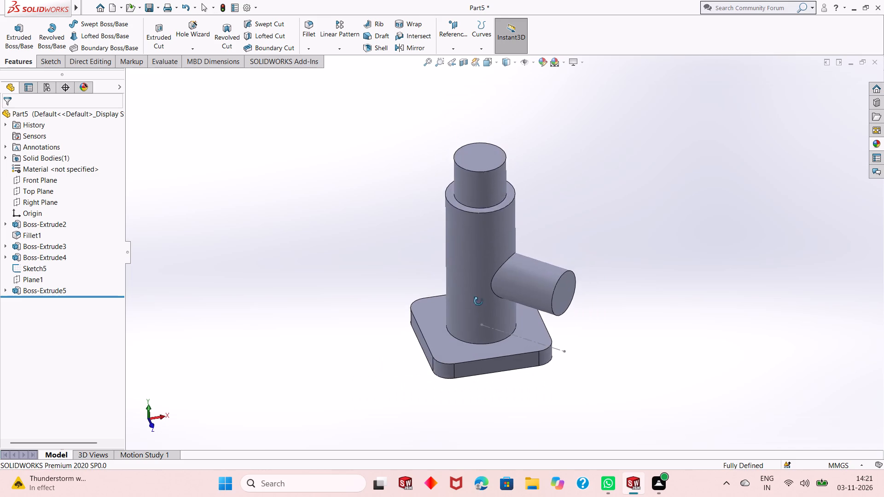
middle_drag(478, 301, 501, 255)
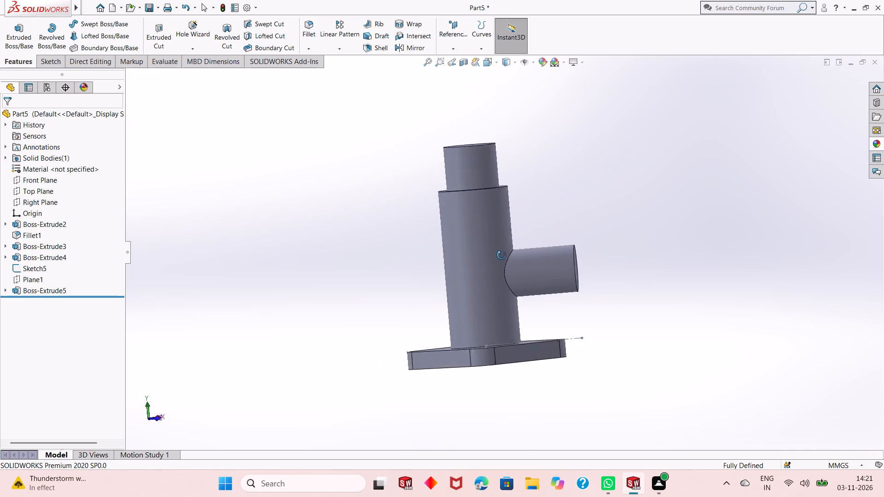
middle_drag(501, 255, 506, 315)
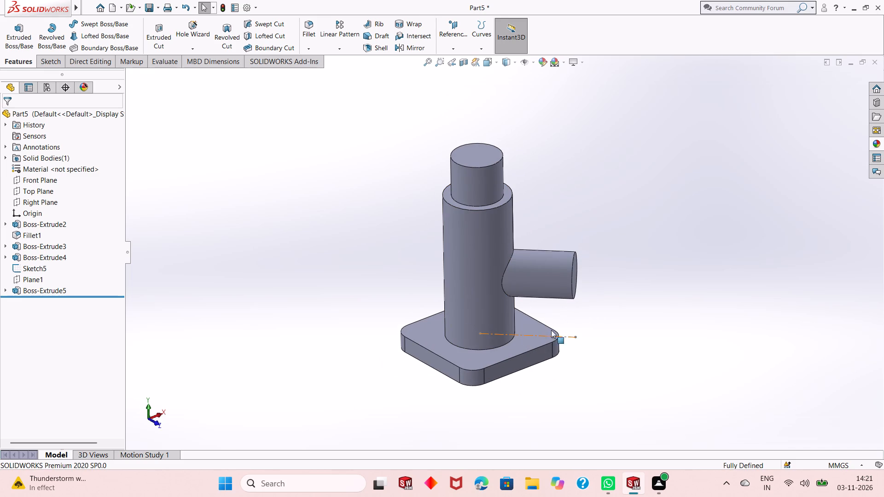
right_click(31, 265)
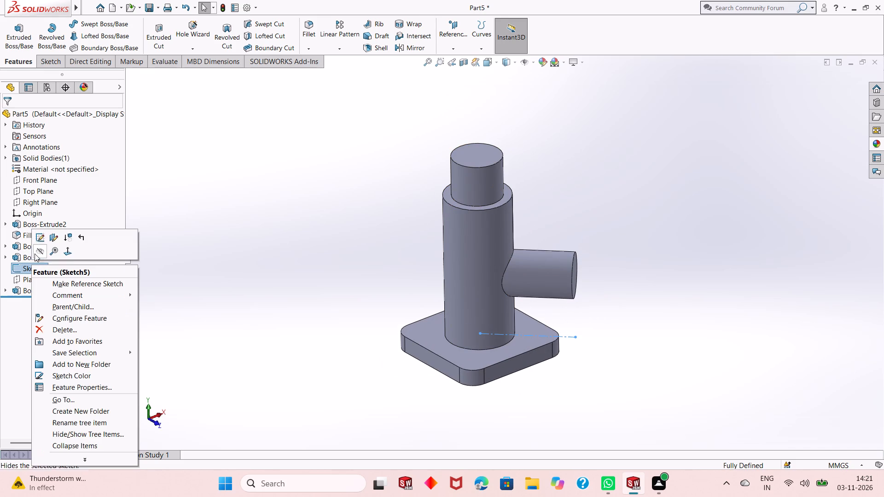
click(301, 250)
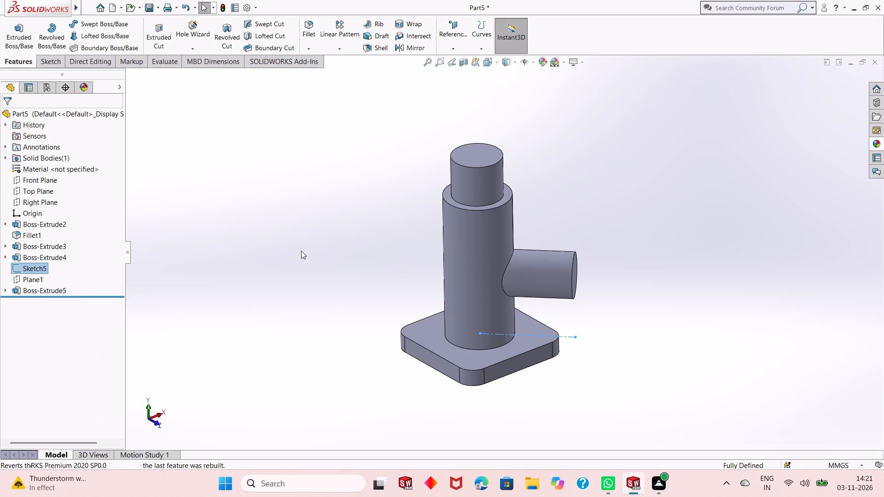
scroll(301, 251, up, 1)
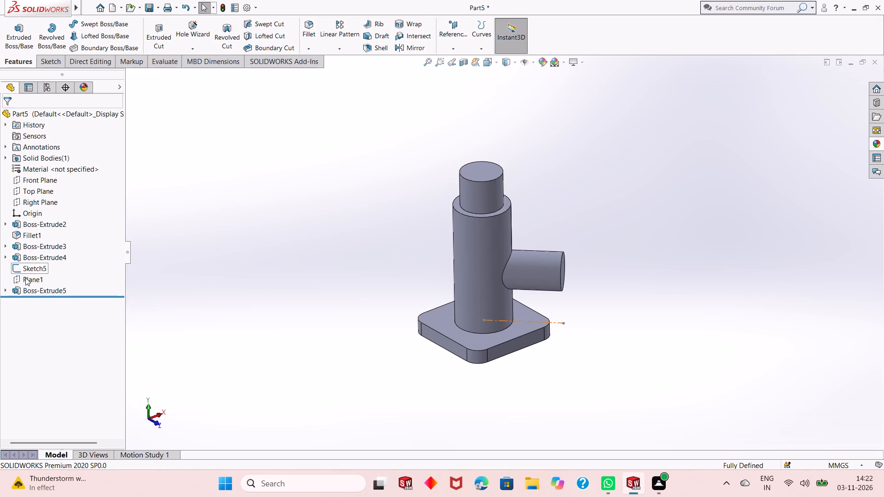
right_click(36, 277)
click(291, 242)
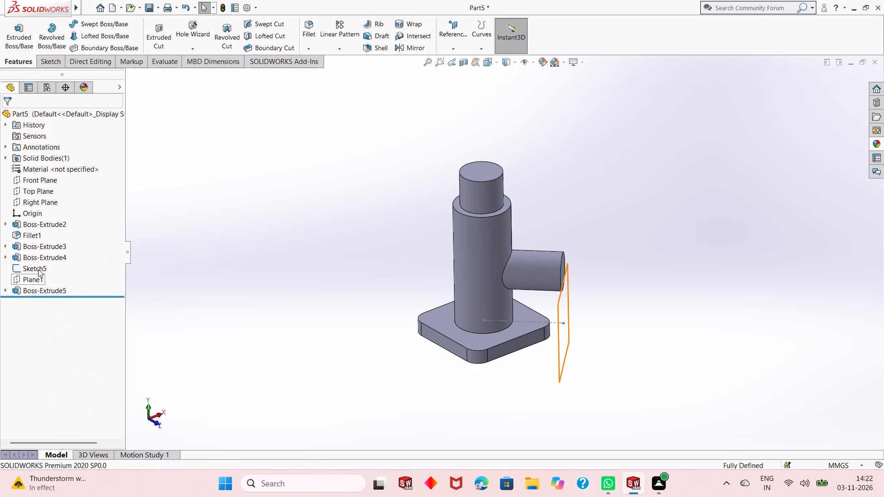
right_click(38, 267)
click(45, 254)
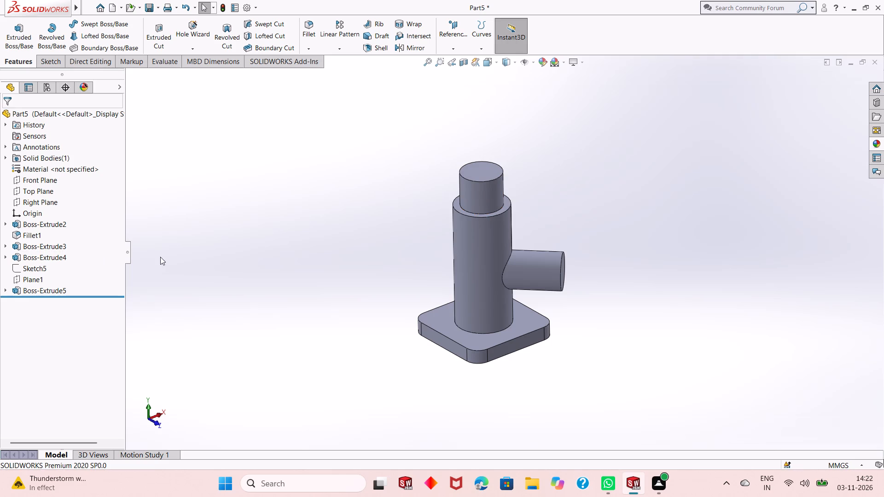
Create a reference plane offset 110 mm from the side branch's end face, flipped to the opposite side of the shaft.
scroll(505, 302, down, 1)
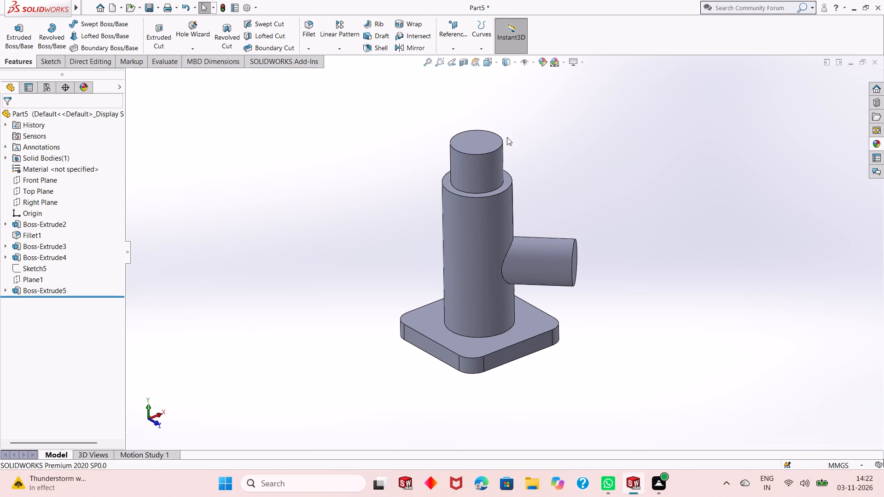
middle_drag(587, 262, 578, 278)
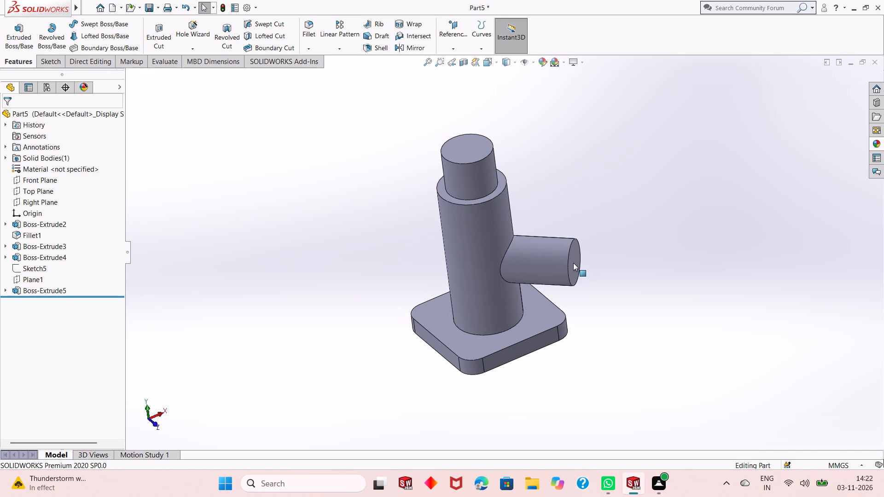
click(573, 263)
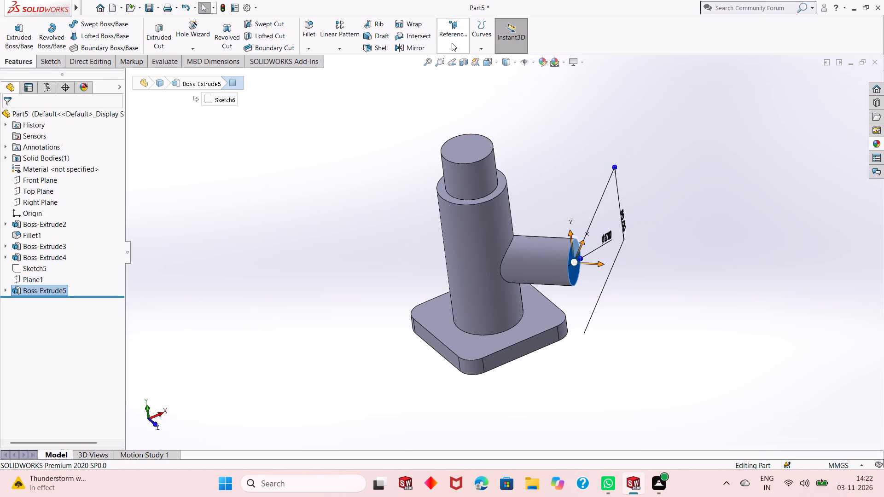
click(452, 43)
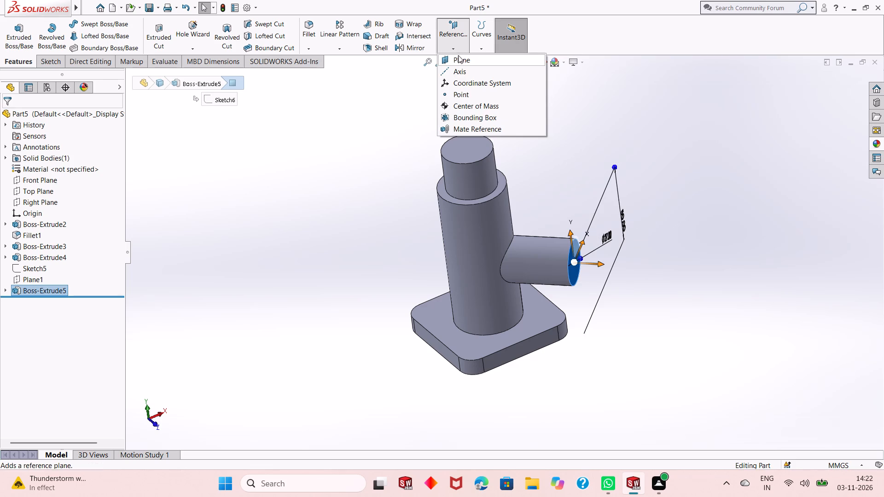
click(460, 58)
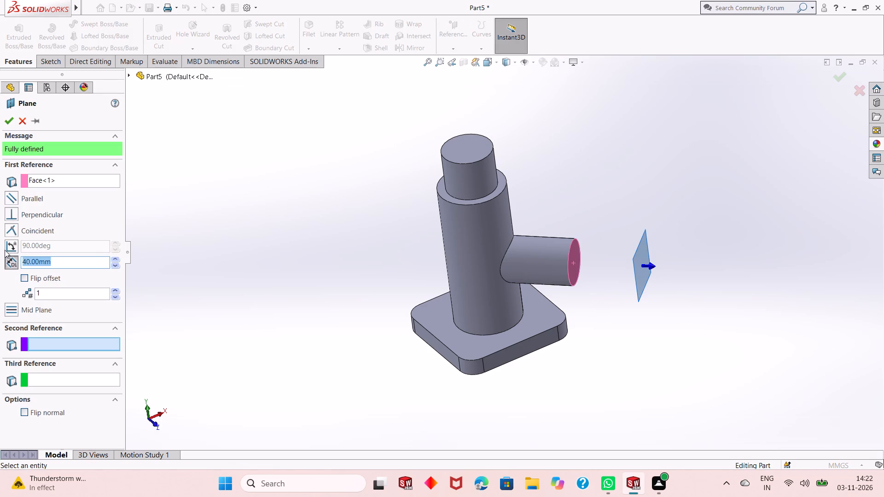
click(21, 278)
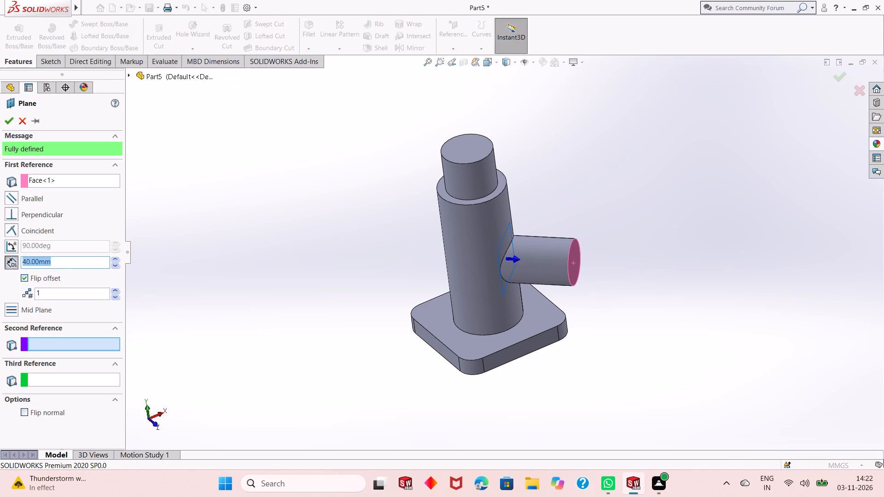
text(110)
key(Return)
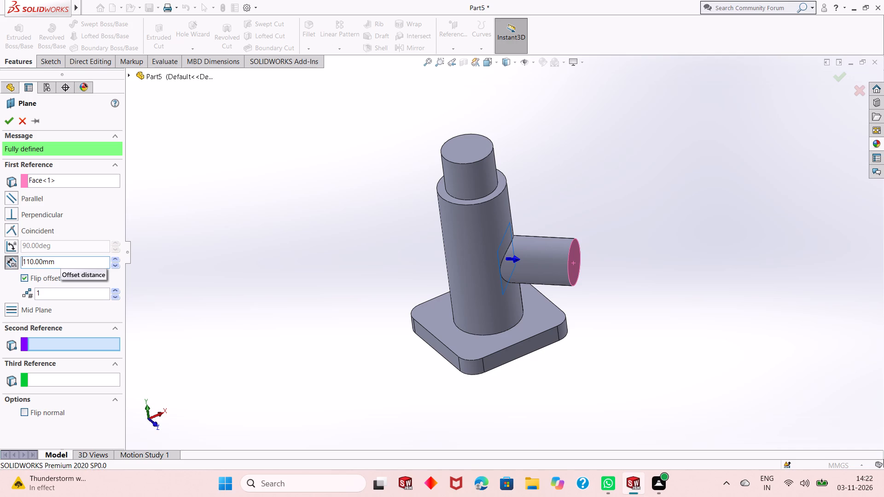
click(11, 125)
click(334, 316)
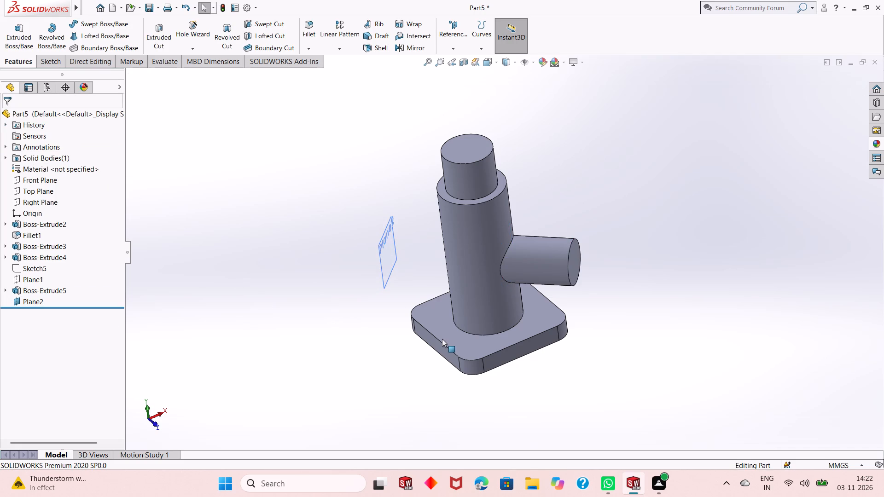
Start a sketch on the offset reference plane Plane2 and widen the plane's displayed boundary on both sides of the shaft.
middle_drag(443, 339, 501, 257)
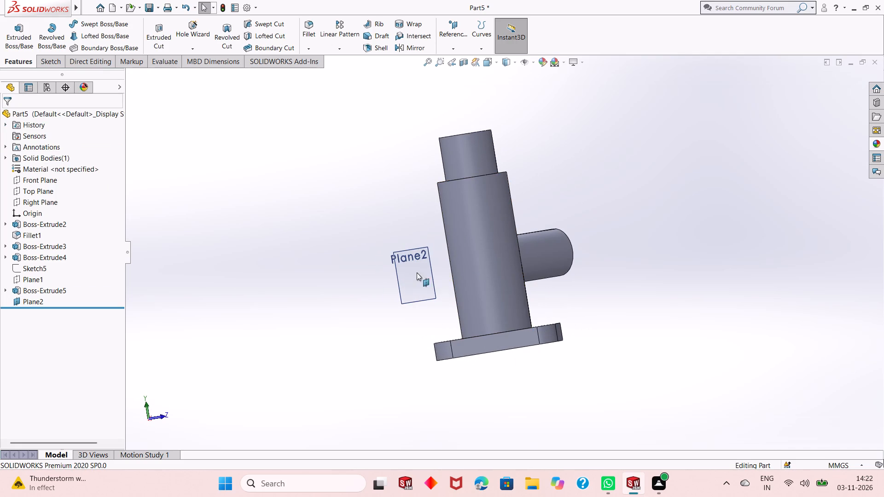
right_click(403, 274)
click(430, 263)
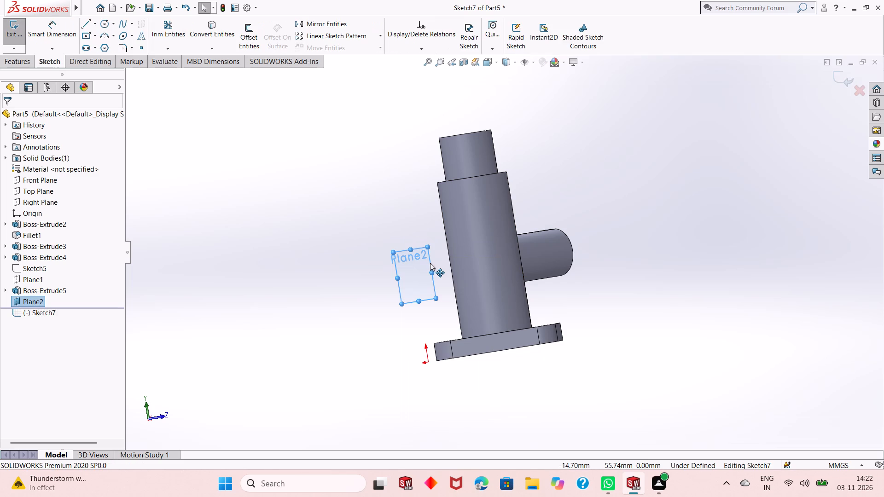
key(ctrl+8)
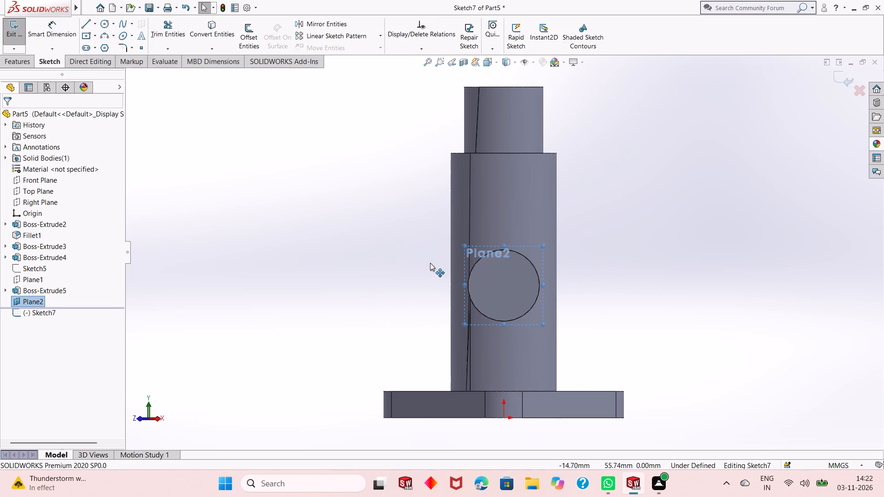
key(ctrl+8)
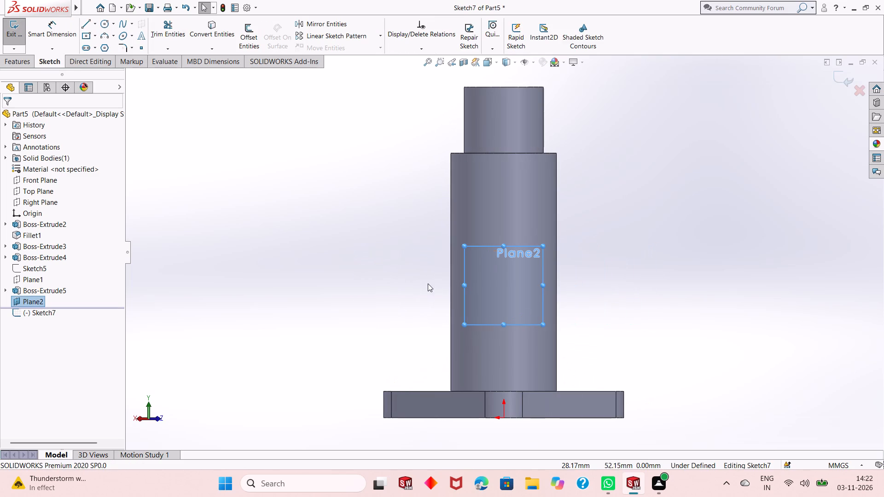
scroll(507, 302, up, 1)
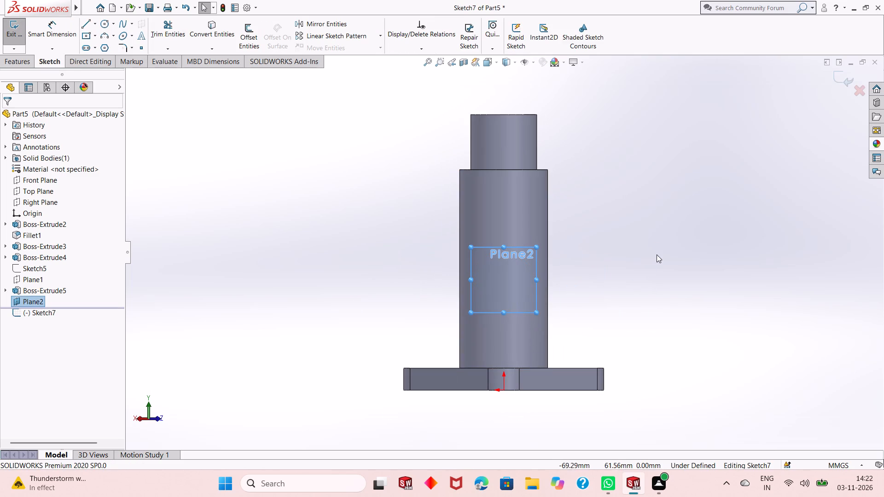
drag(536, 280, 599, 277)
drag(466, 278, 409, 280)
click(505, 250)
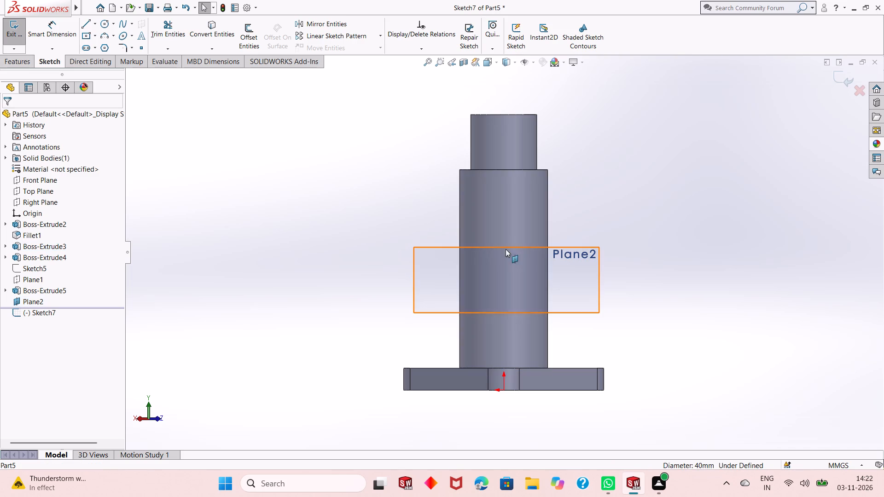
click(618, 213)
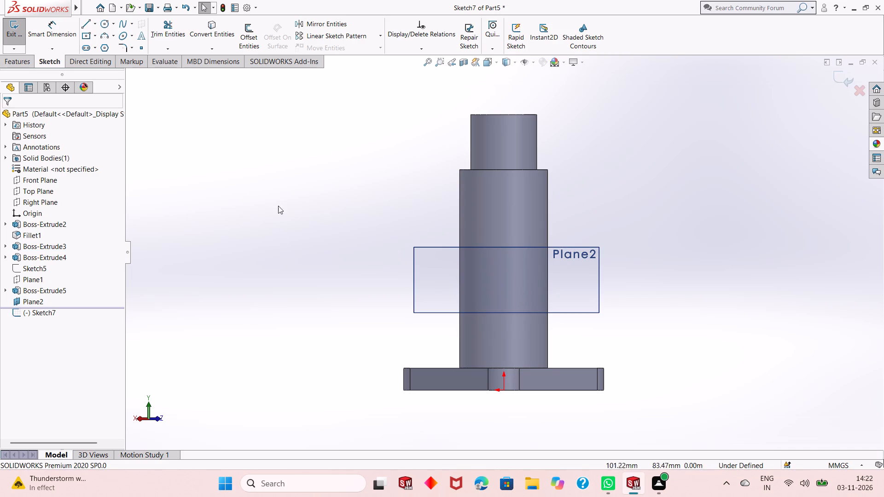
Sketch a circle about 52 mm in diameter on the shaft's axis, directly above the origin.
click(104, 24)
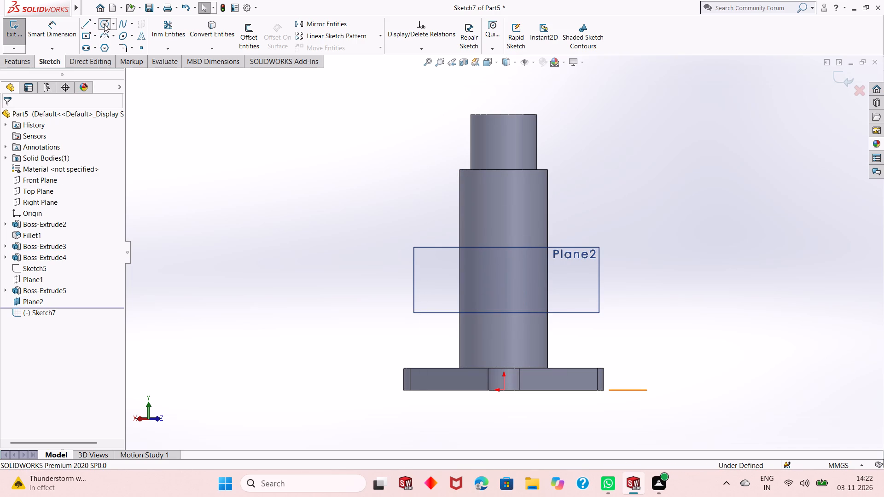
click(504, 271)
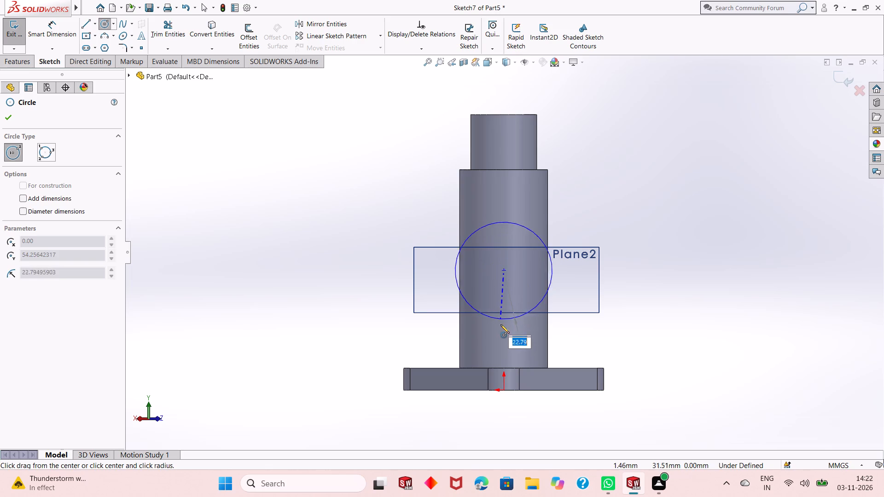
click(500, 328)
right_click(260, 197)
click(268, 206)
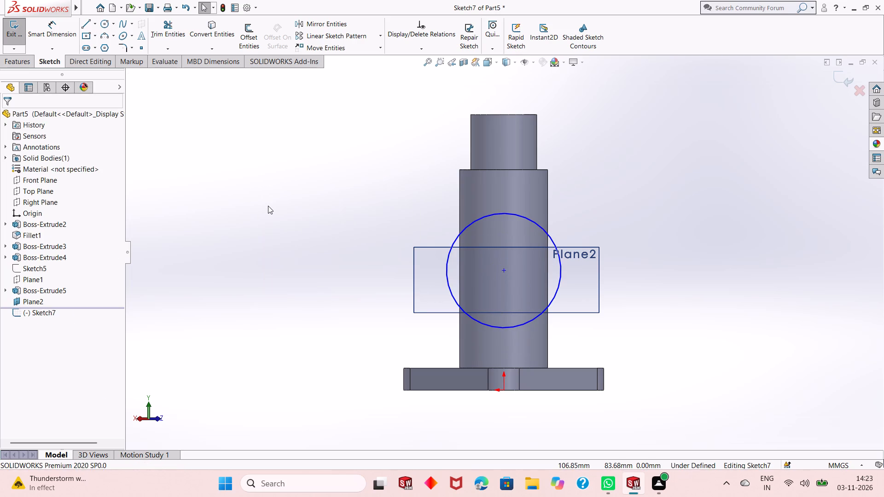
Dimension the circle's diameter as 30 mm.
click(49, 36)
click(474, 319)
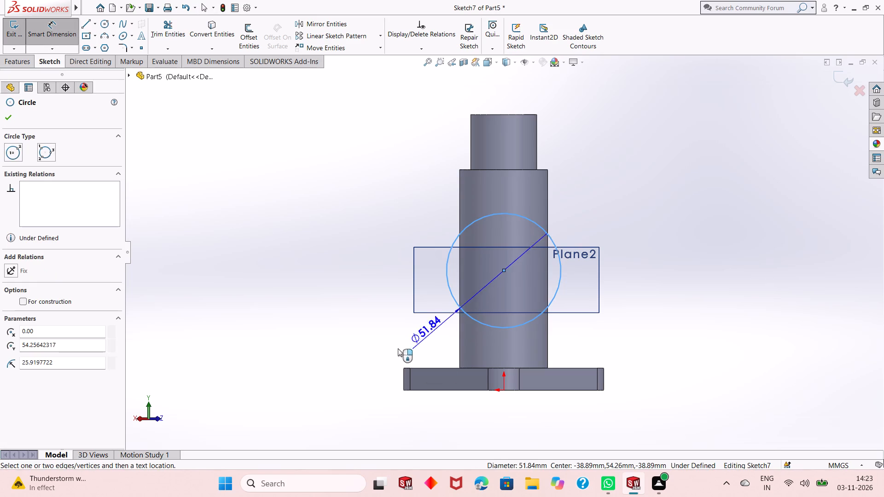
click(306, 385)
text(30)
key(Return)
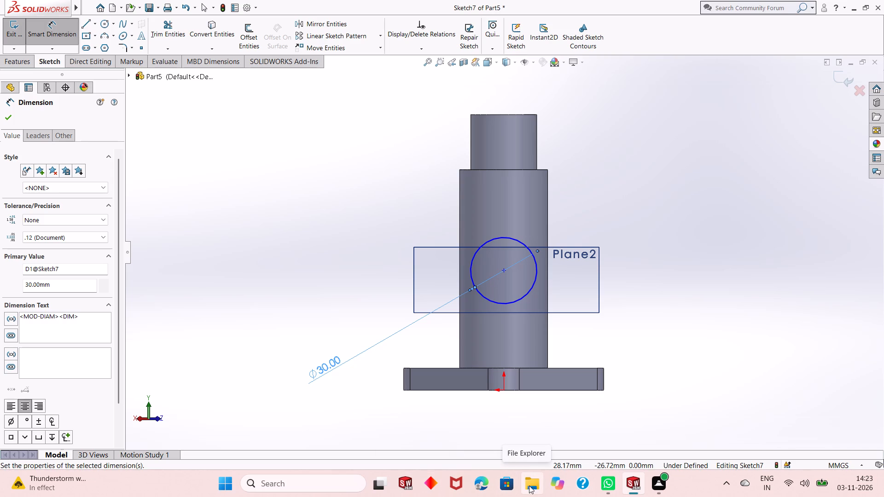
Dimension the vertical distance between the circle's centre and the origin as 70 mm.
click(503, 271)
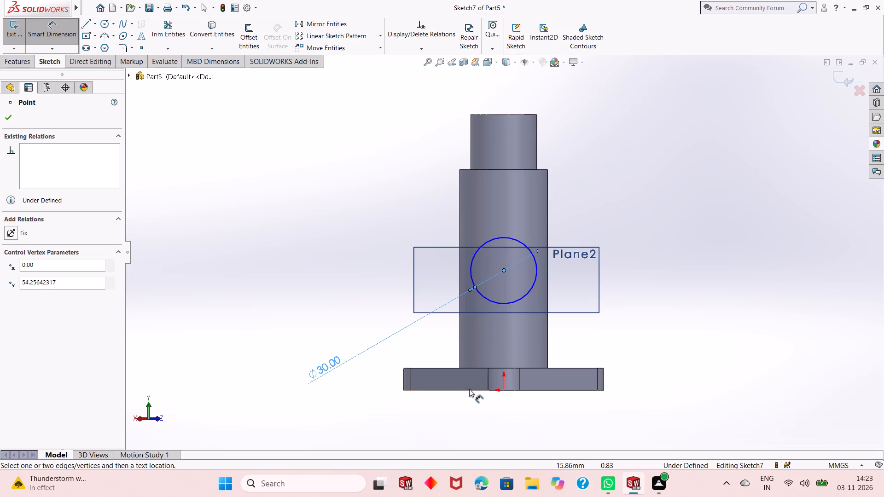
click(501, 390)
click(353, 391)
text(70)
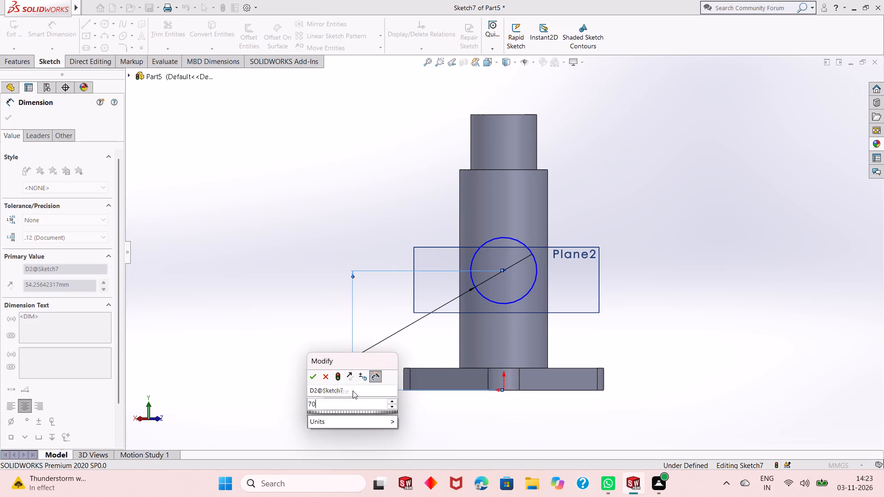
key(Return)
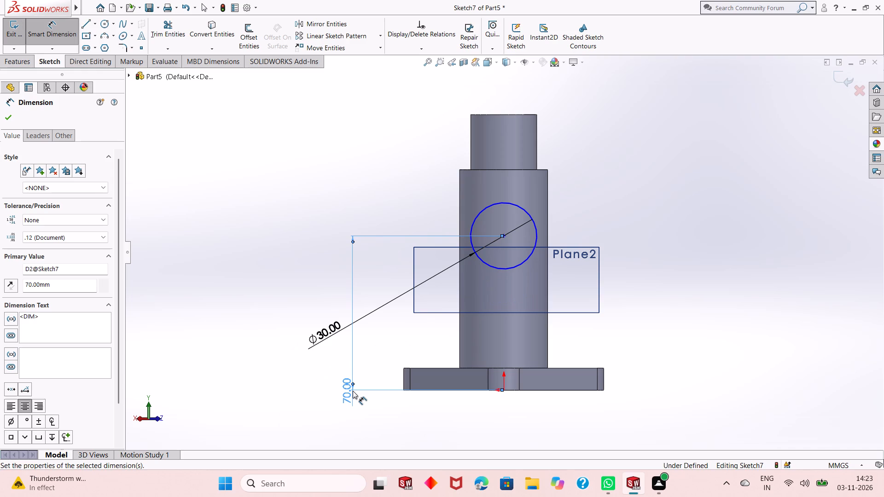
right_click(623, 170)
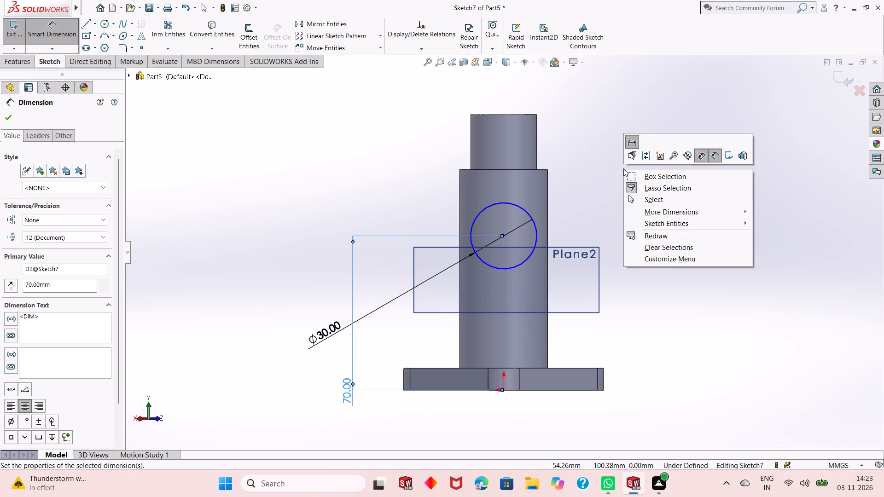
click(648, 200)
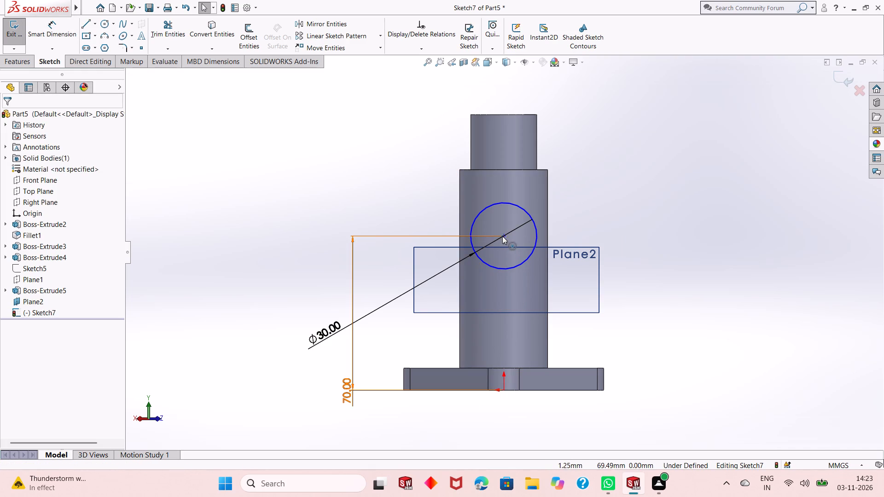
Add a vertical relation between the circle's centre and the origin.
click(505, 236)
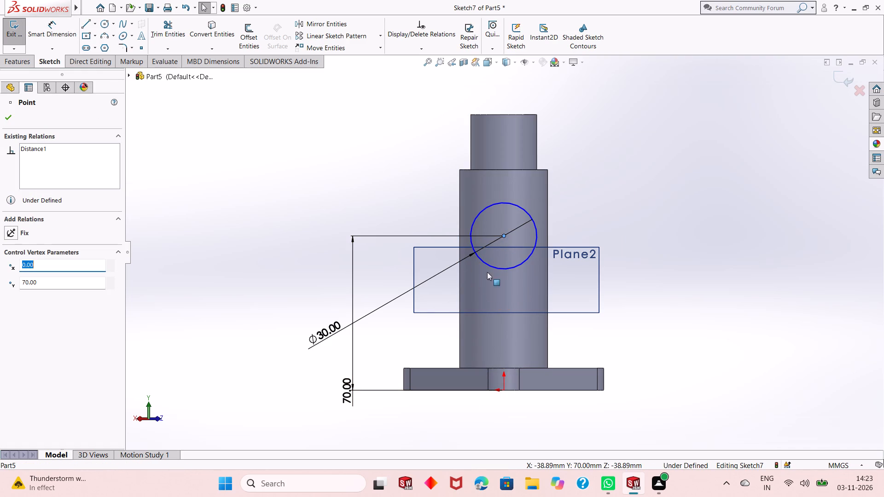
ctrl+click(504, 389)
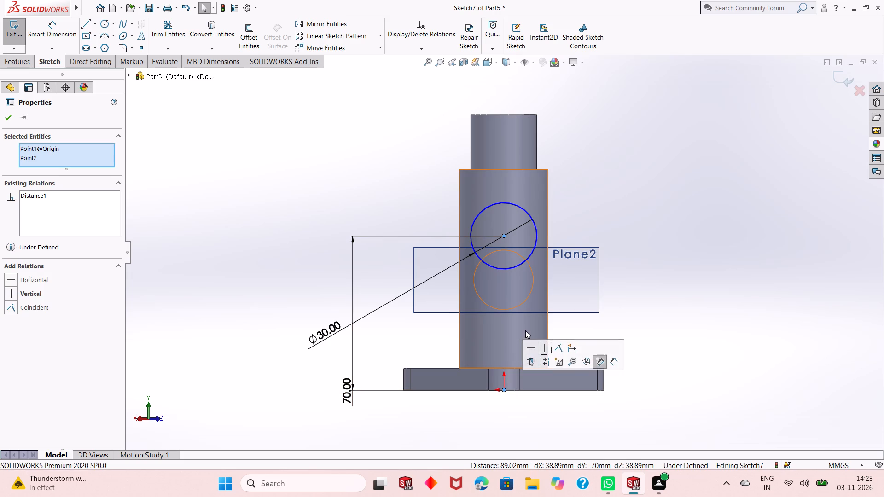
click(544, 342)
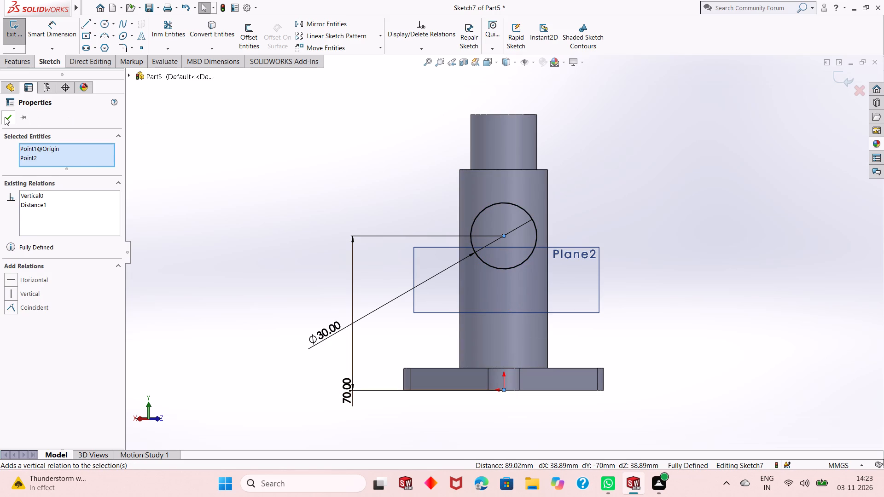
click(5, 117)
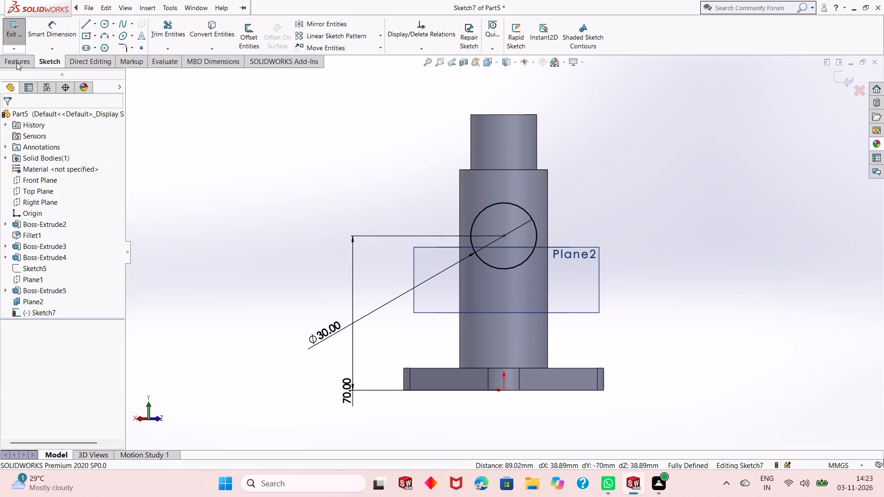
Extrude the 30 mm circle as a boss toward the shaft with the Up To Next end condition.
click(17, 63)
click(20, 44)
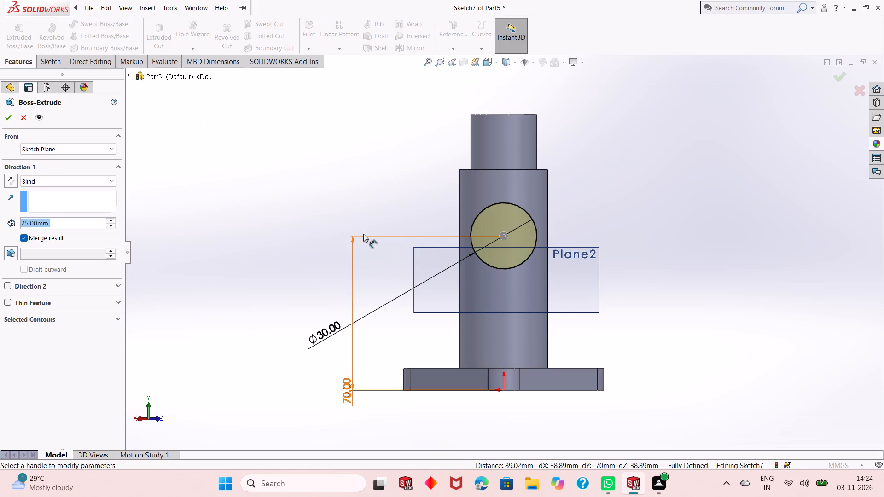
middle_drag(363, 234, 433, 240)
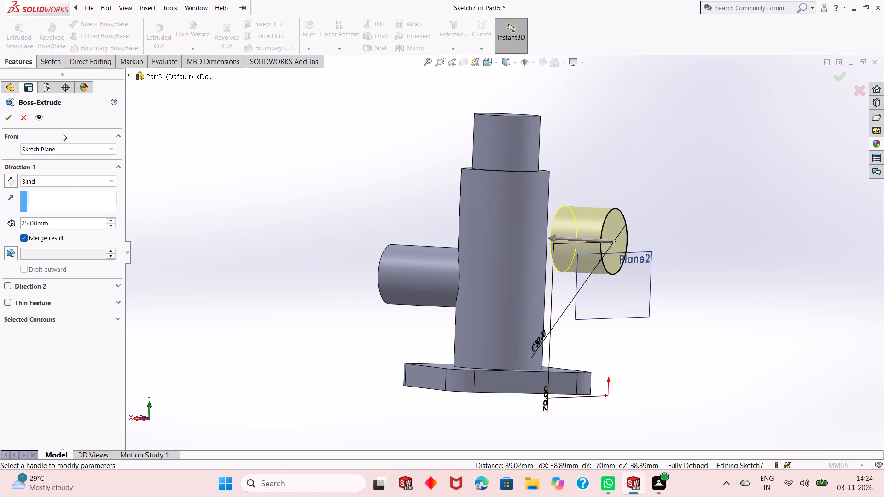
click(69, 182)
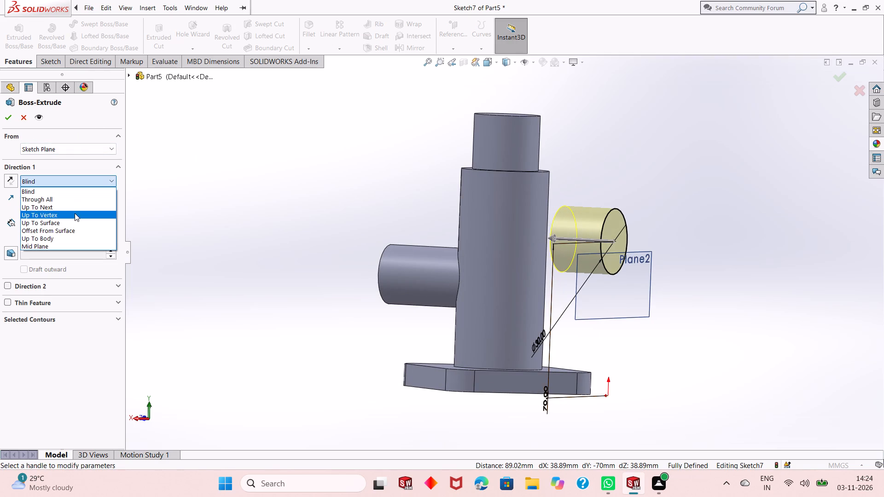
click(84, 208)
click(6, 119)
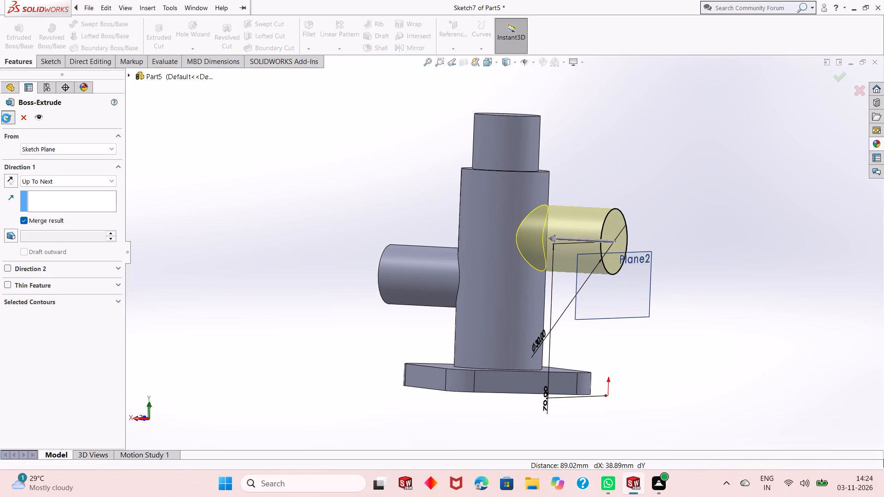
Hide the reference plane at the outer end of the 30 mm branch, Plane2.
right_click(641, 290)
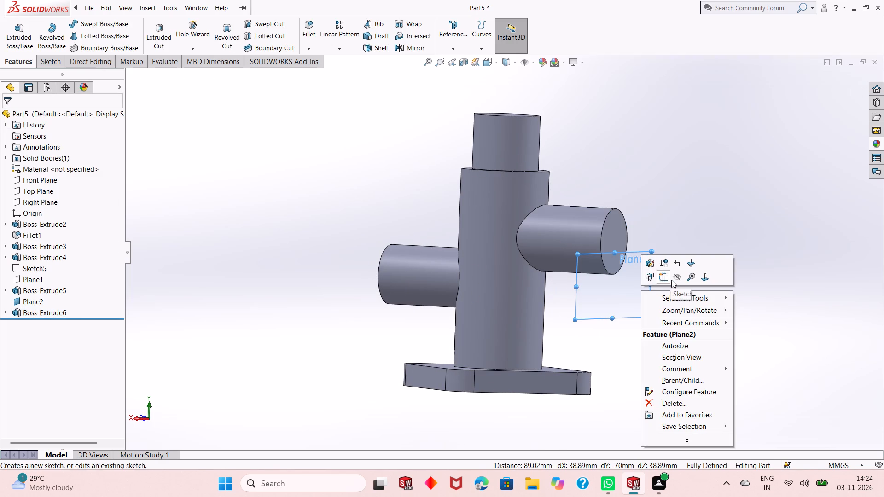
click(674, 280)
Start a sketch on the 30 mm branch's end face and draw a concentric circle about 70 mm in diameter.
scroll(597, 319, up, 1)
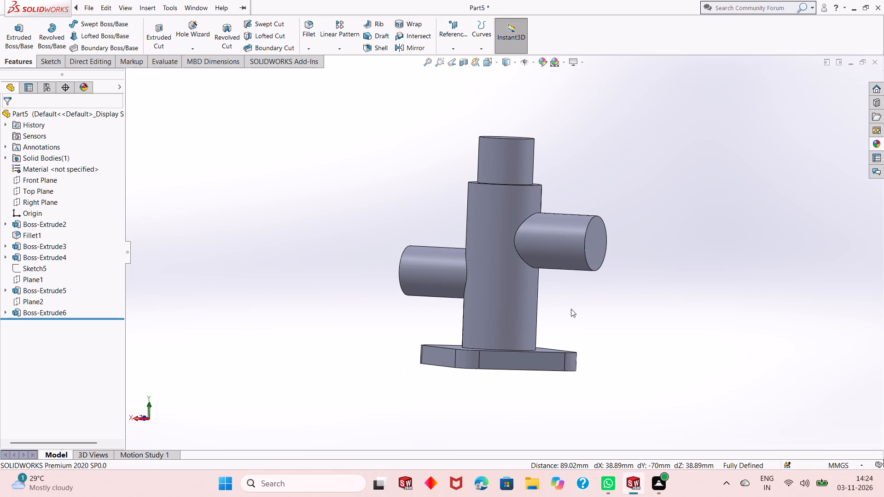
scroll(552, 278, down, 1)
scroll(552, 278, up, 1)
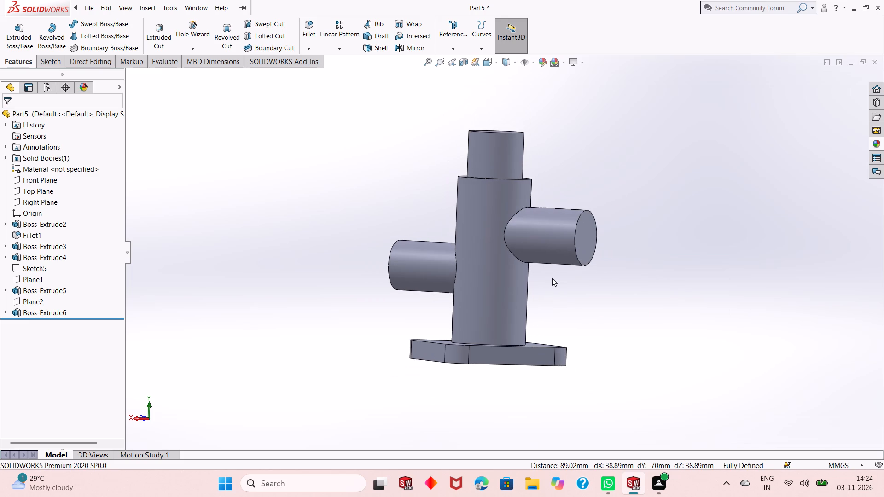
scroll(552, 278, up, 1)
click(572, 234)
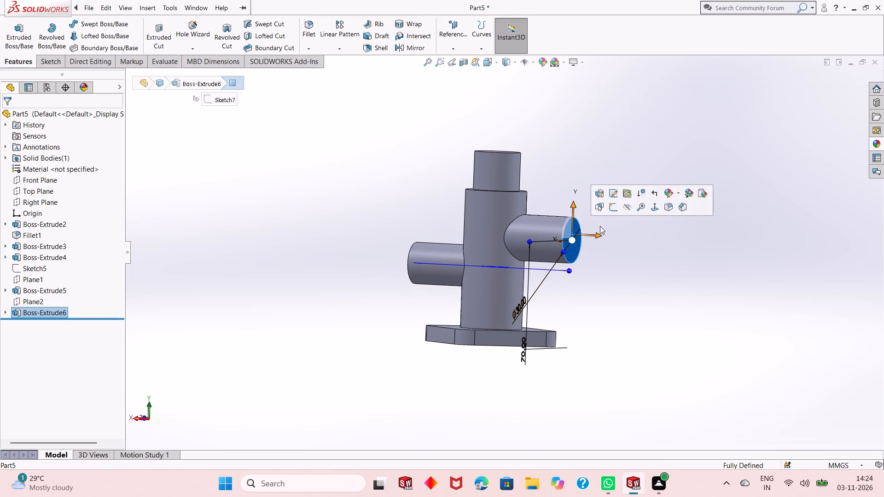
click(615, 208)
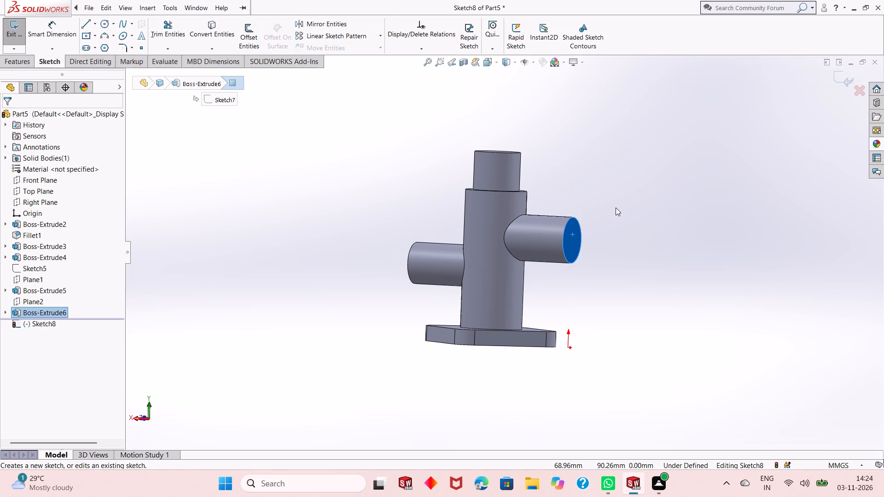
key(ctrl+8)
scroll(537, 237, up, 1)
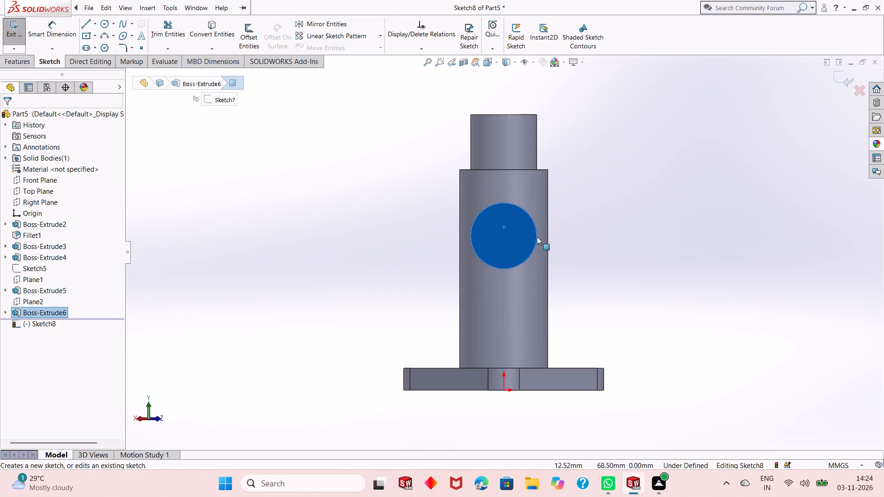
click(605, 219)
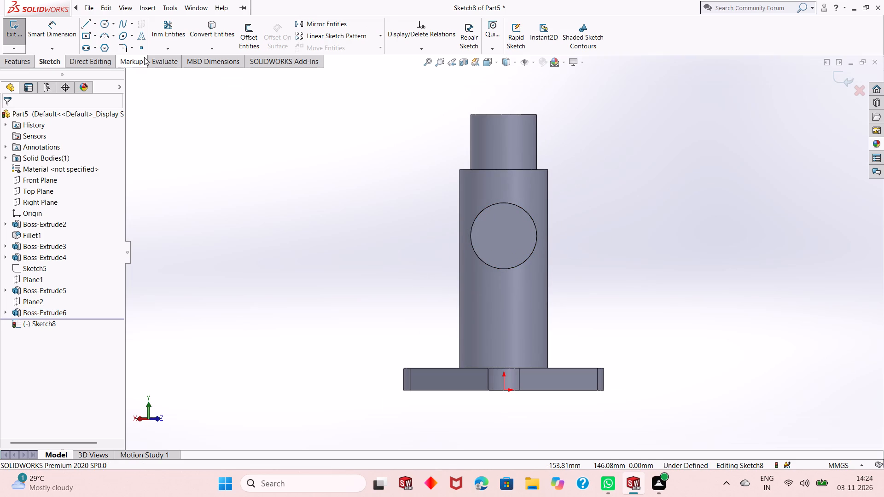
click(105, 25)
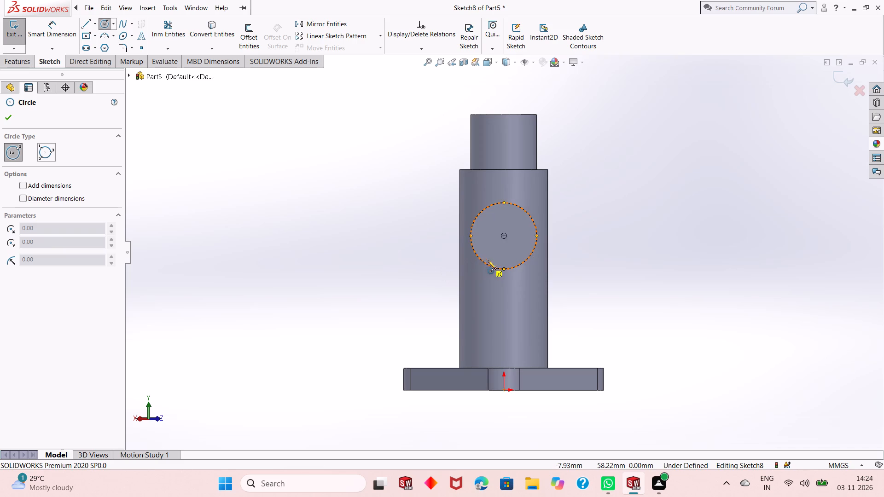
click(505, 235)
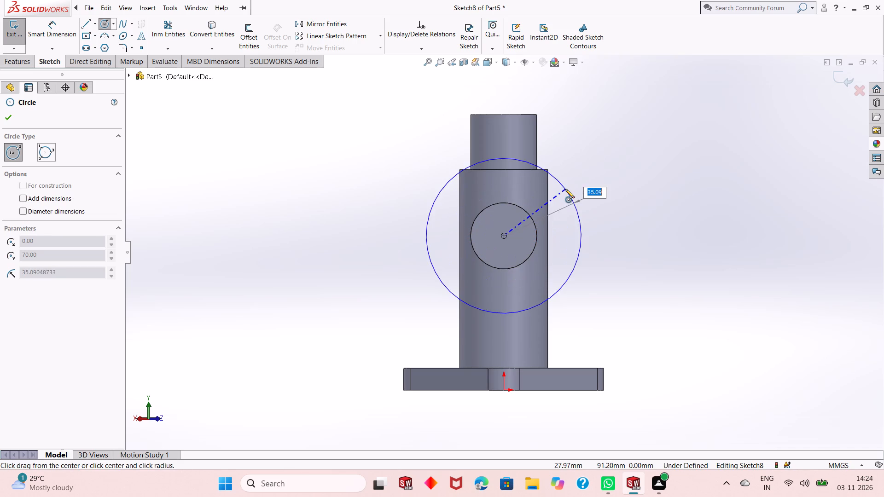
click(565, 189)
right_click(641, 174)
click(655, 180)
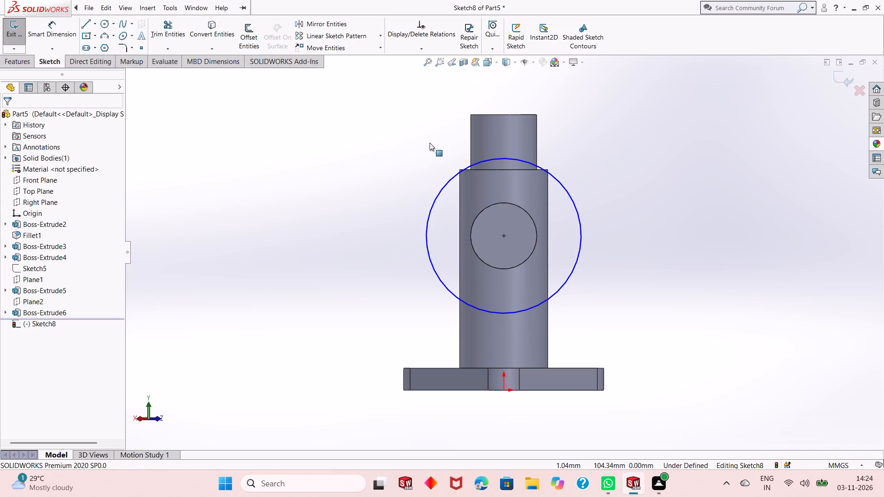
Dimension the circle on the 30 mm branch's end face to a diameter of 80 mm.
click(66, 33)
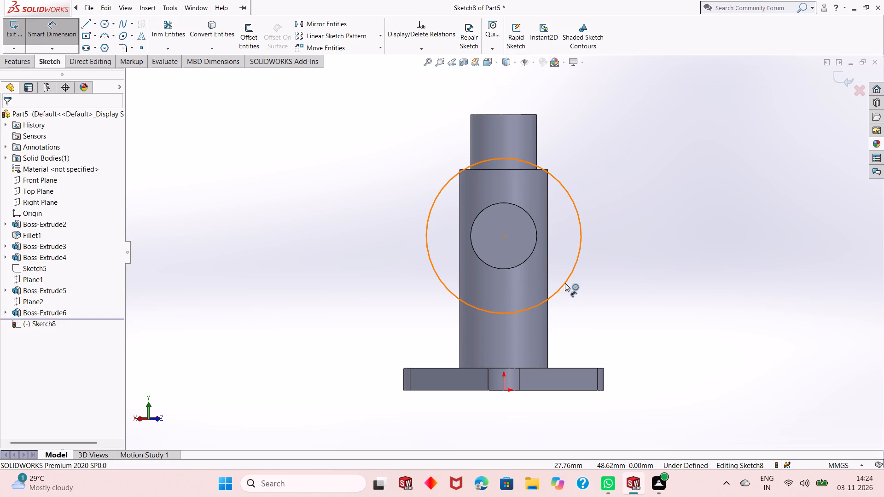
click(565, 283)
click(623, 334)
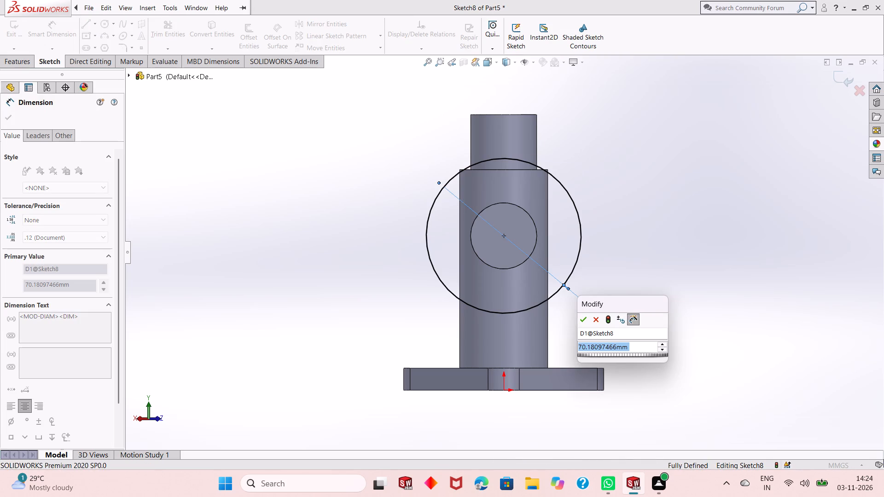
text(80)
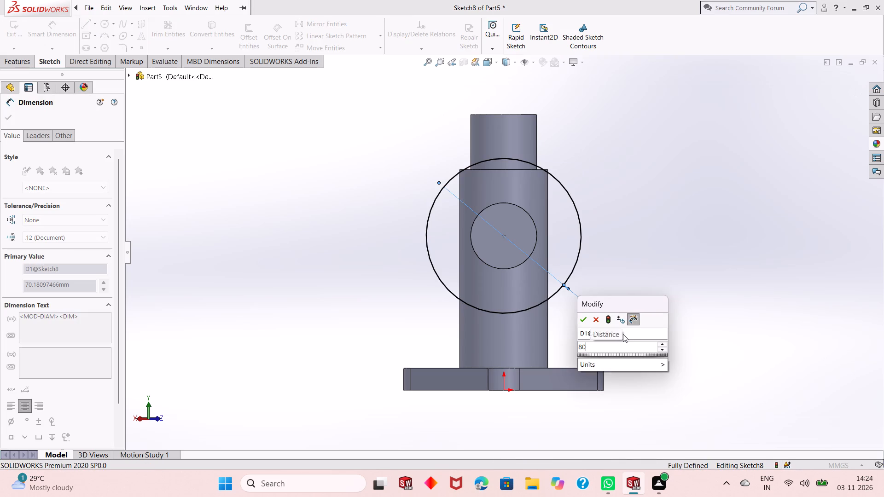
key(Return)
right_click(657, 219)
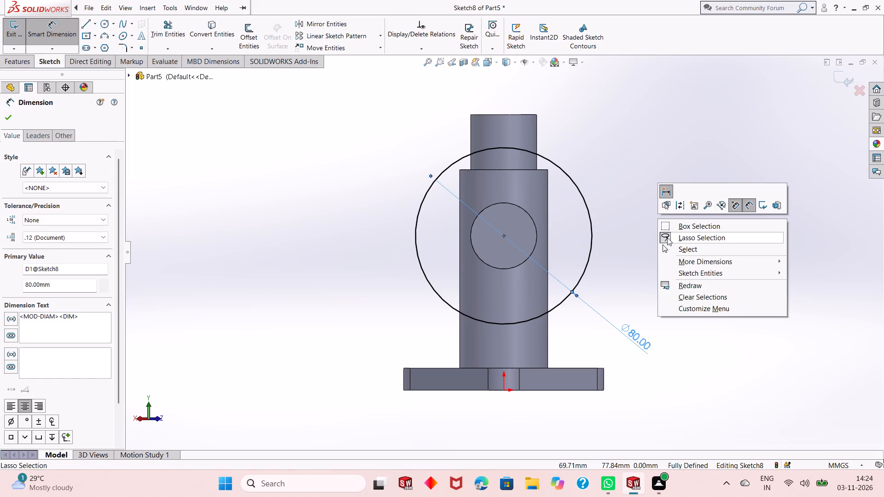
click(669, 247)
Extrude the 80 mm circle as a 10 mm blind boss, reversed toward the shaft, with Merge result on.
click(23, 66)
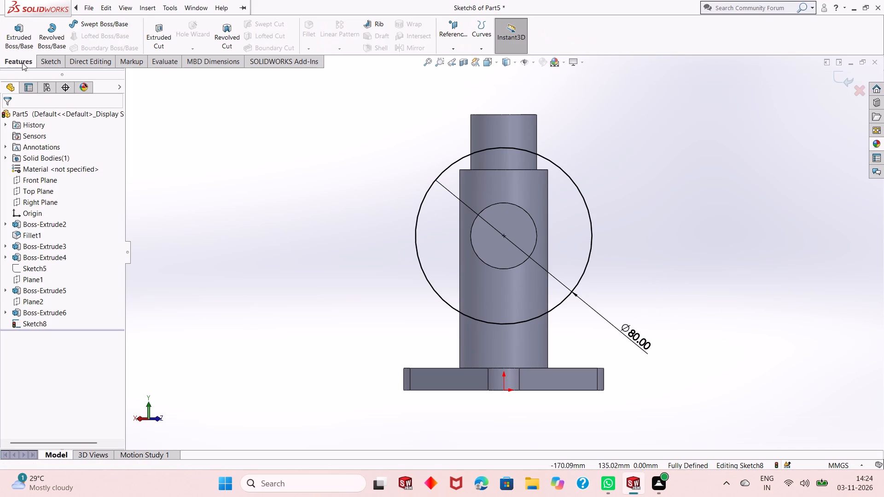
click(20, 39)
middle_drag(689, 237, 620, 265)
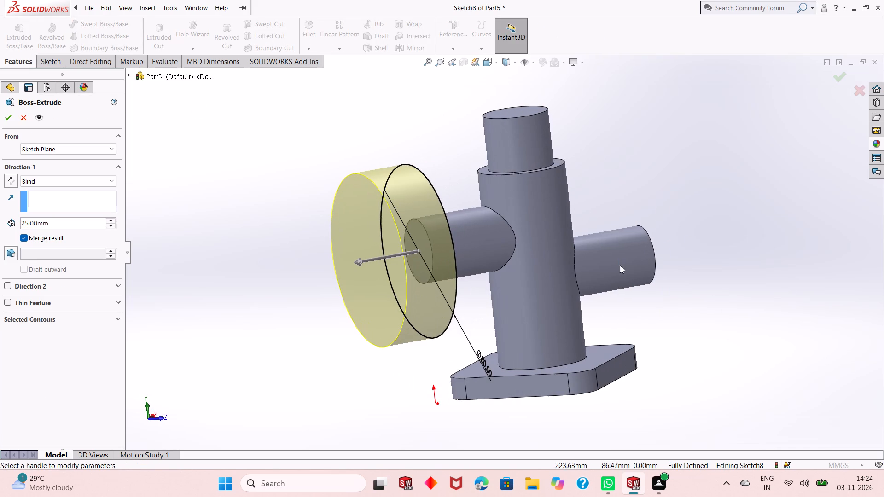
click(14, 183)
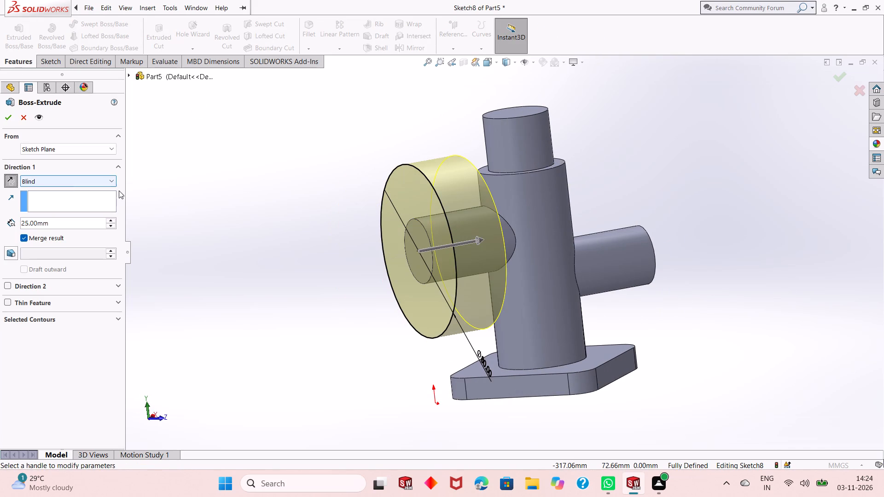
double_click(66, 227)
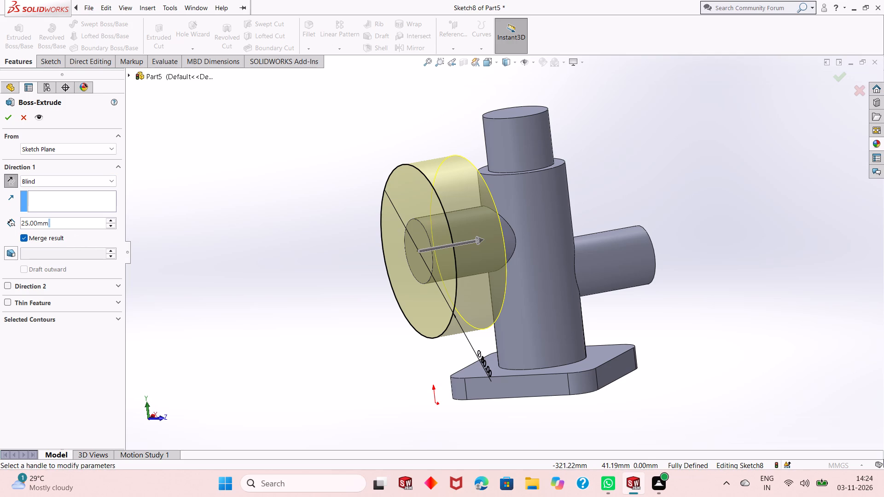
middle_drag(289, 290, 283, 308)
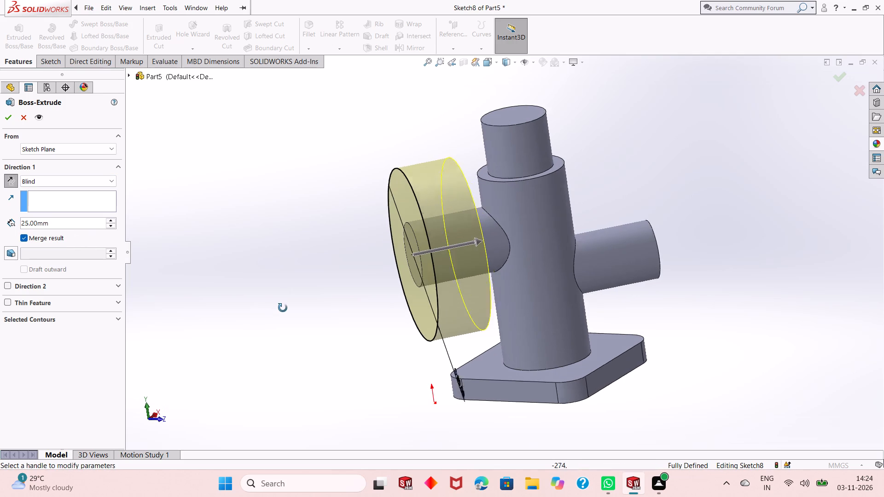
middle_drag(283, 308, 283, 307)
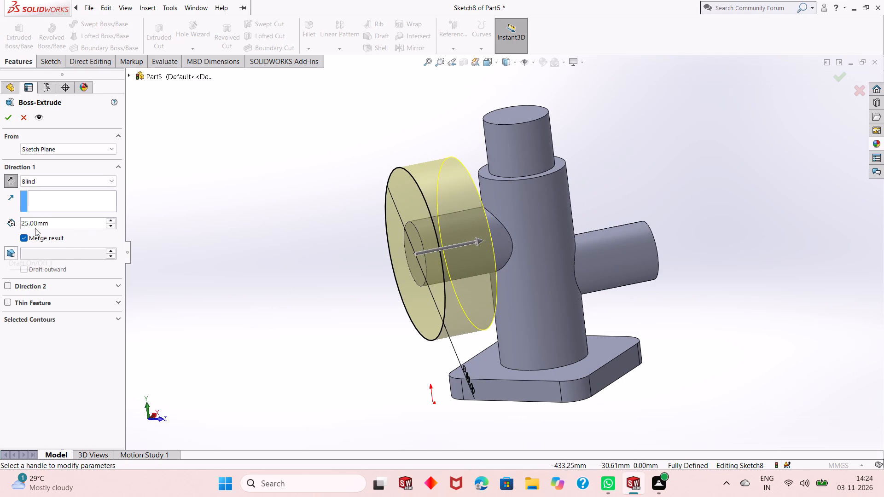
double_click(56, 224)
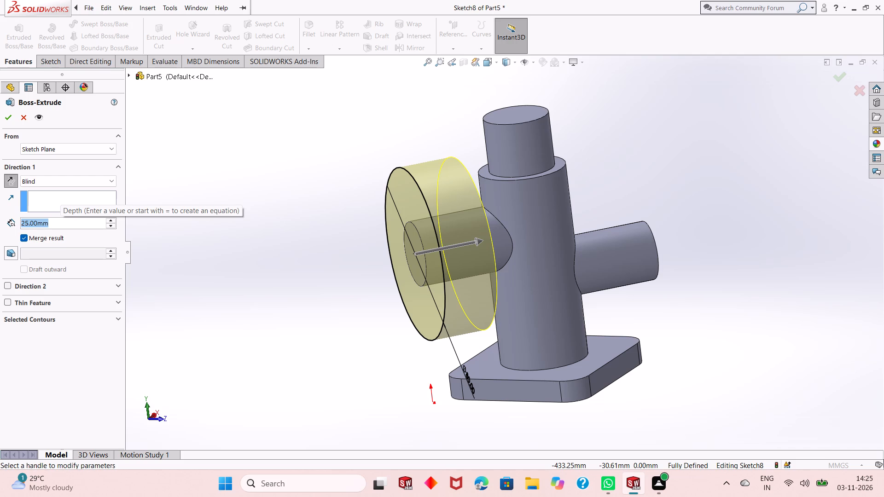
text(10)
key(Return)
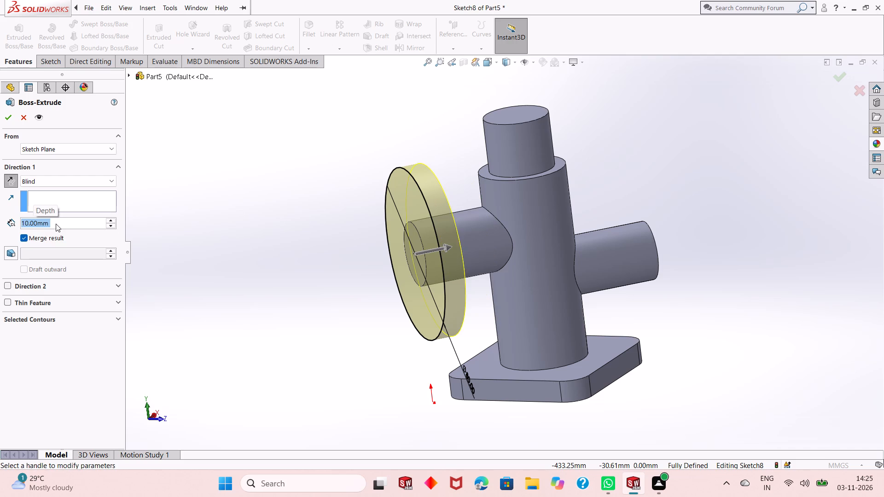
click(7, 118)
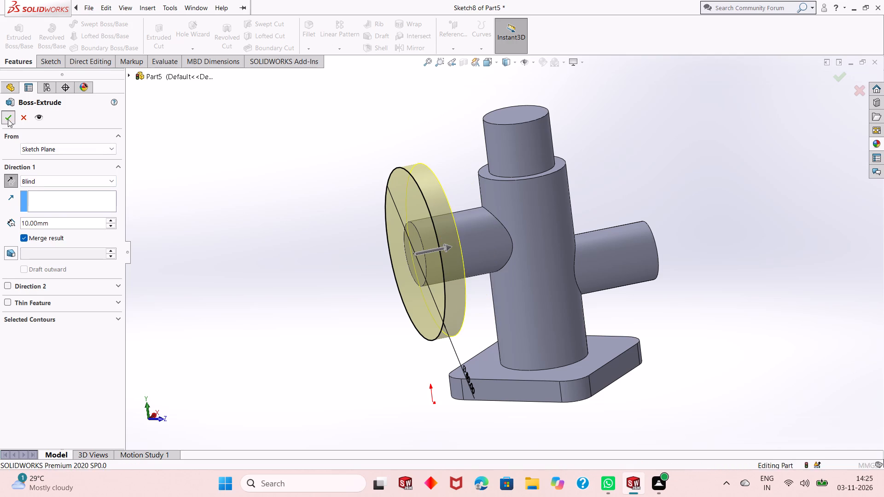
click(297, 261)
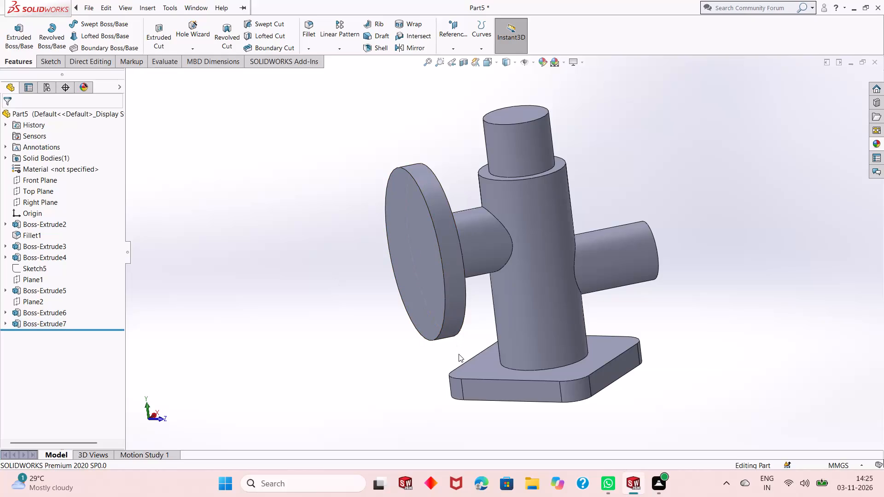
Examine the whole part from several sides, including the new disc flange, both branches, the shaft and the base plate.
middle_drag(328, 323, 290, 309)
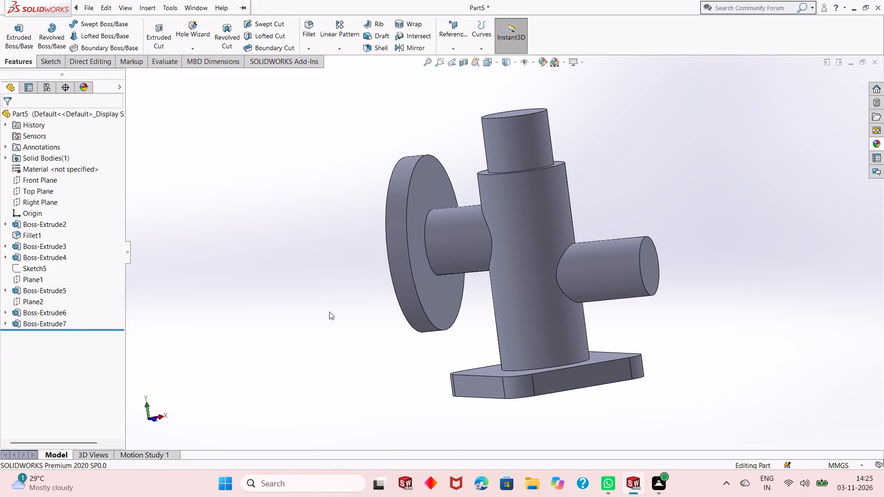
middle_drag(374, 322, 455, 287)
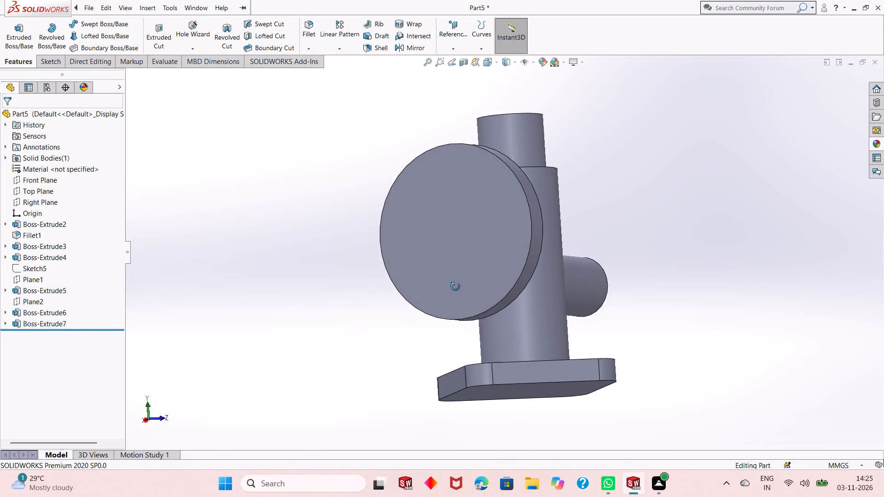
middle_drag(455, 287, 397, 281)
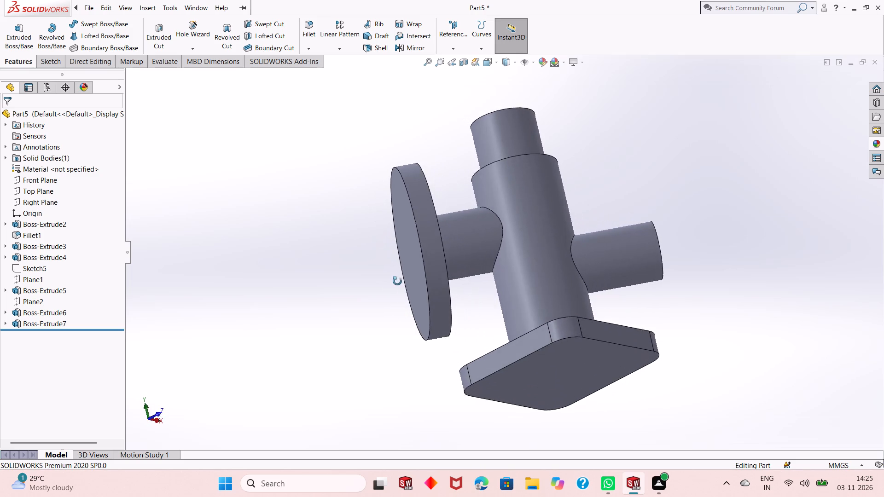
middle_drag(397, 281, 384, 375)
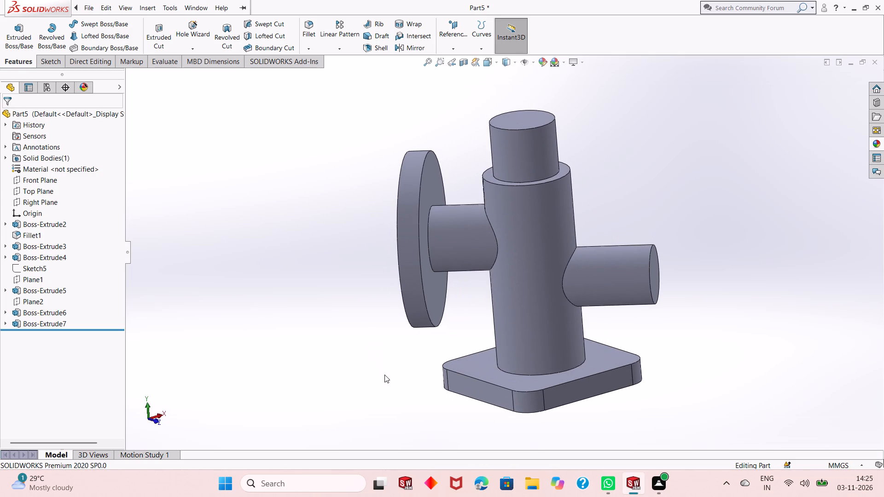
middle_drag(618, 391, 616, 344)
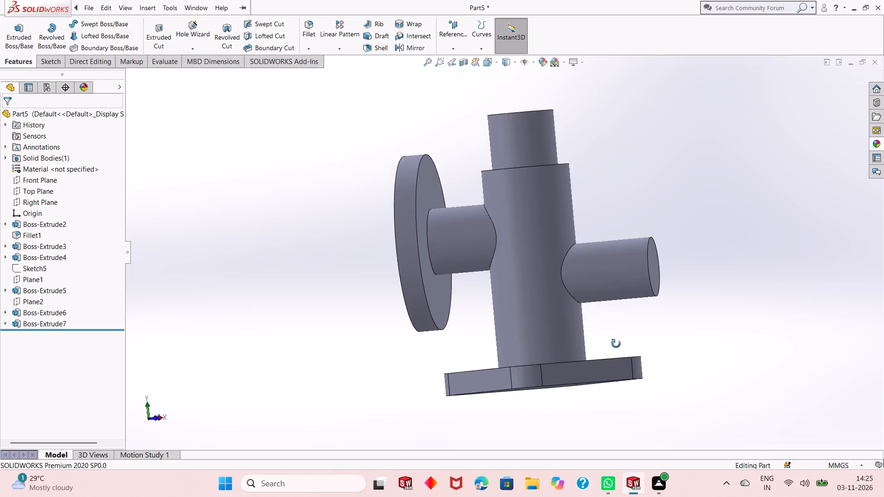
middle_drag(616, 344, 613, 407)
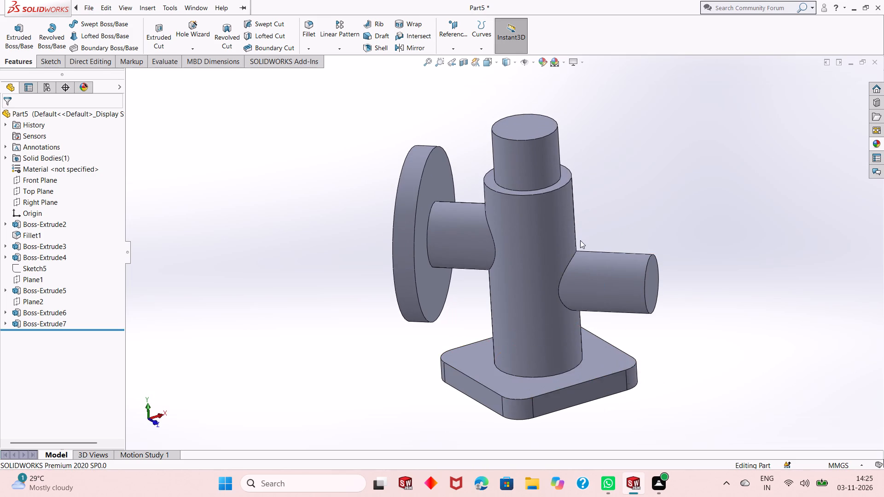
scroll(580, 240, down, 2)
scroll(545, 386, up, 1)
middle_drag(611, 360, 610, 331)
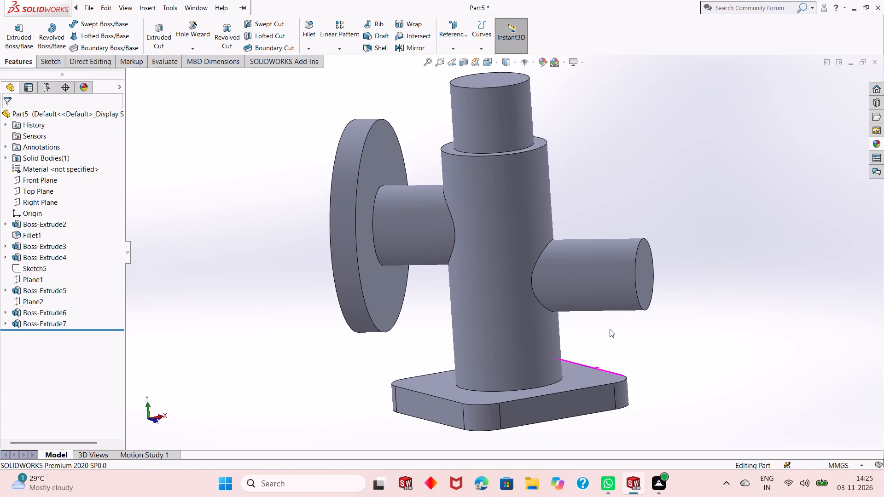
scroll(603, 343, up, 2)
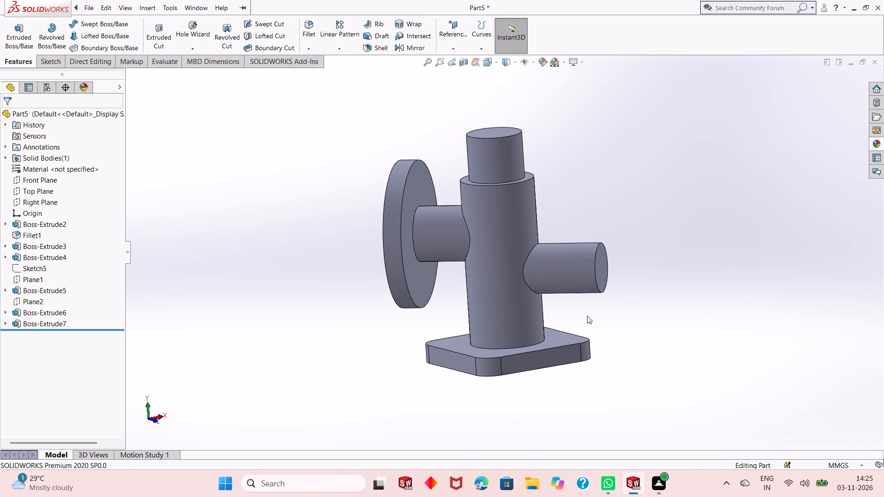
middle_drag(587, 316, 582, 341)
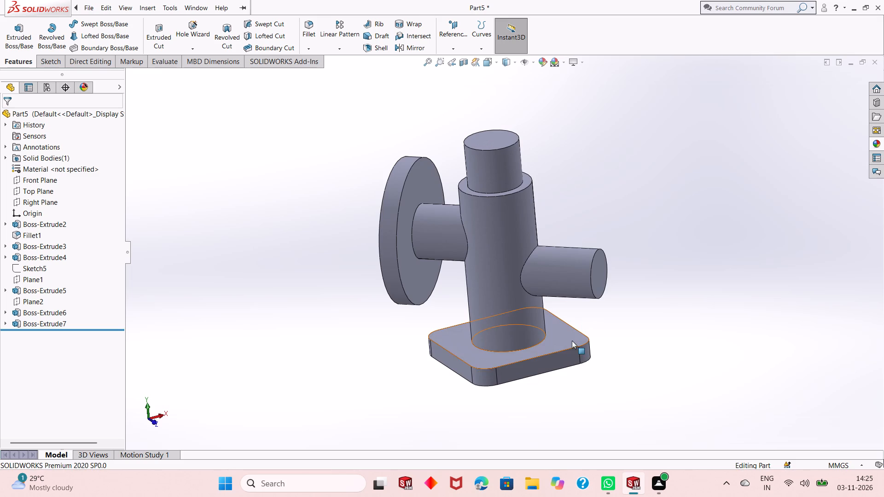
scroll(505, 325, up, 1)
scroll(489, 289, down, 2)
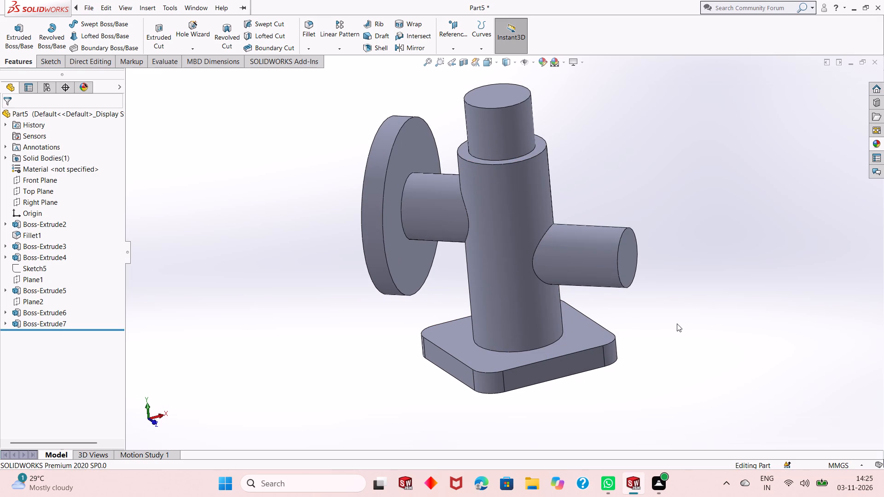
middle_drag(636, 331, 654, 279)
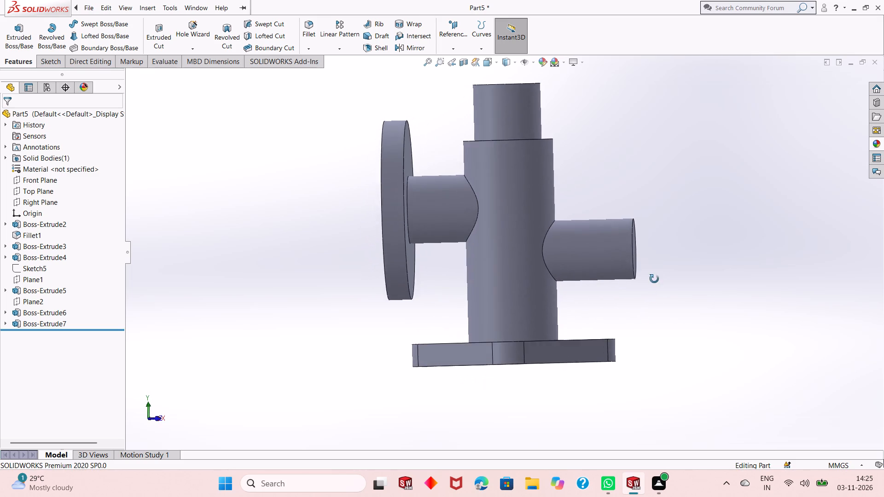
middle_drag(654, 279, 621, 352)
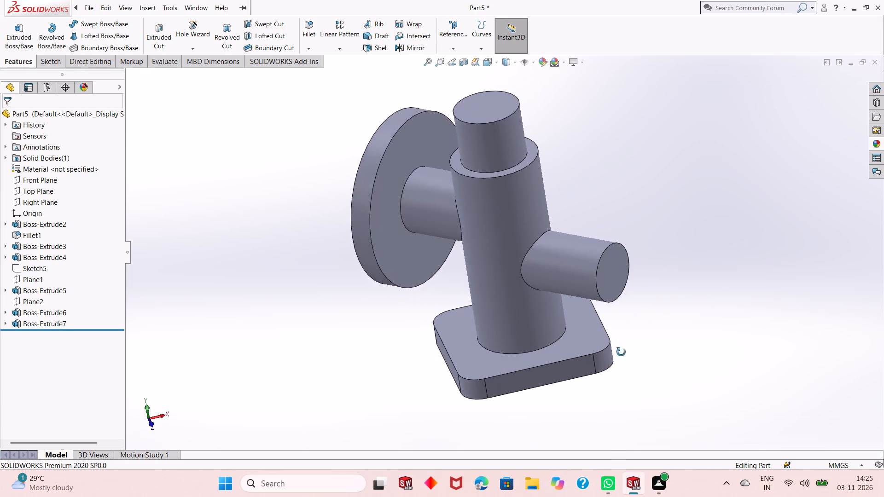
middle_drag(621, 352, 602, 411)
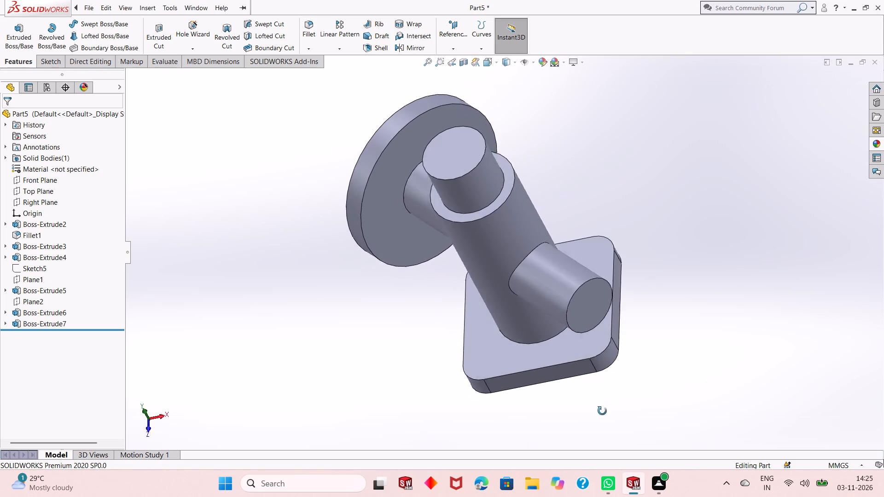
middle_drag(602, 411, 751, 248)
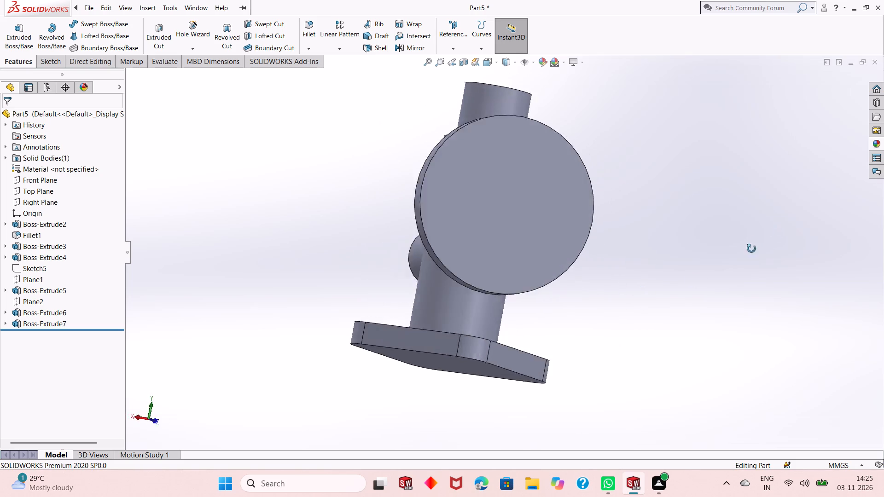
middle_drag(751, 248, 604, 337)
middle_drag(618, 339, 633, 347)
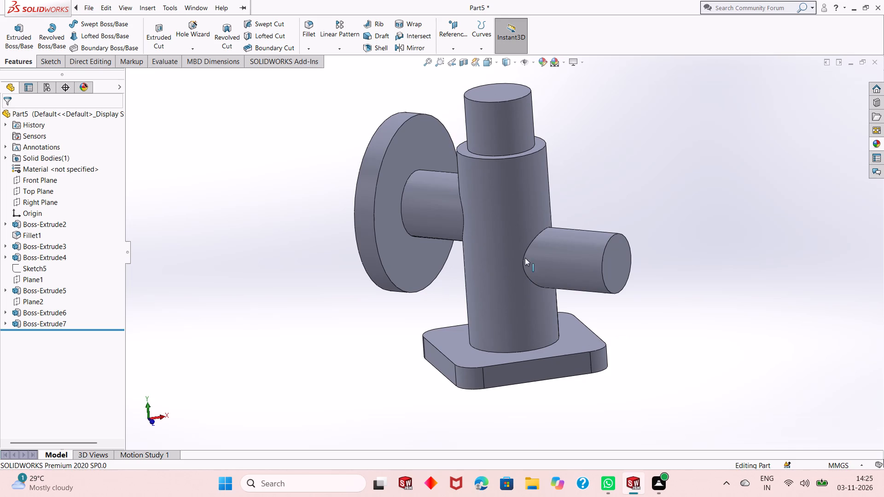
scroll(501, 226, down, 1)
scroll(501, 226, up, 1)
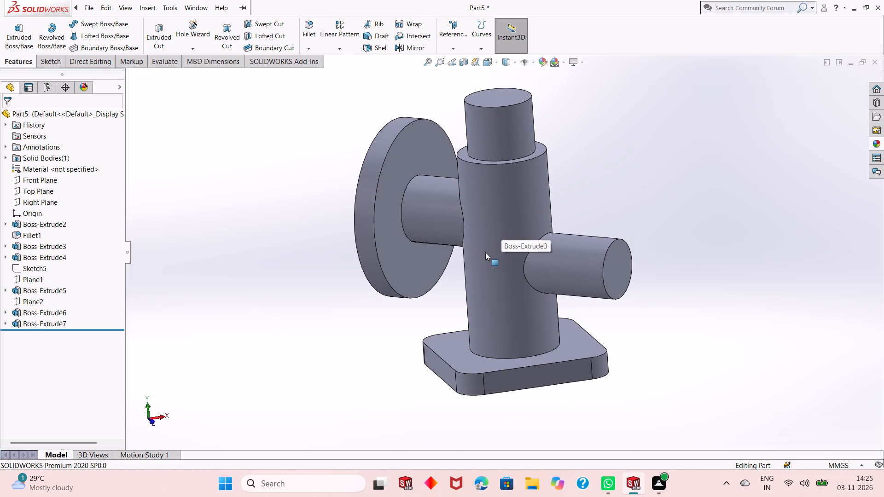
scroll(485, 260, up, 1)
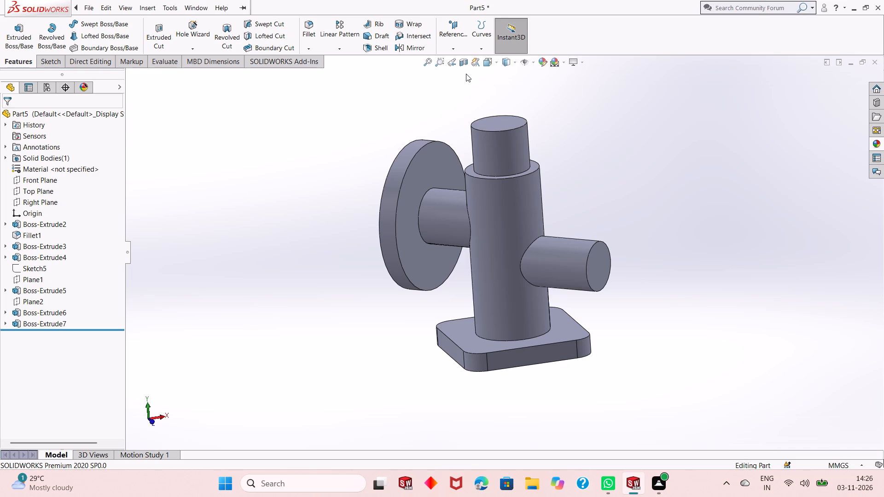
scroll(461, 75, up, 2)
scroll(504, 160, down, 2)
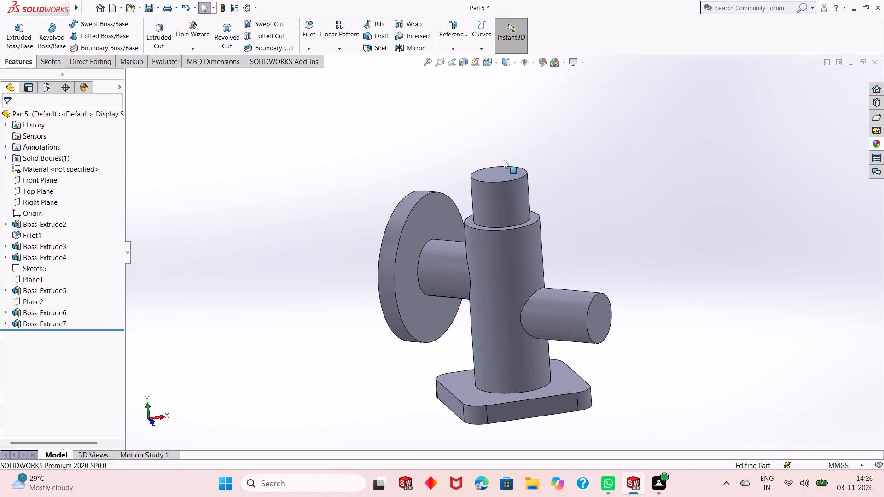
Start a sketch on the shaft's top face and draw a circle about 17 mm in diameter centred on the origin.
click(504, 173)
click(544, 146)
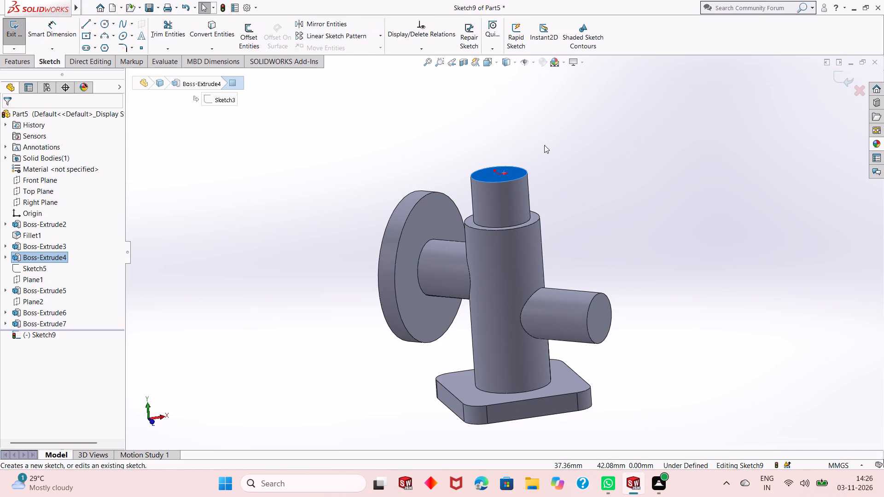
key(ctrl+8)
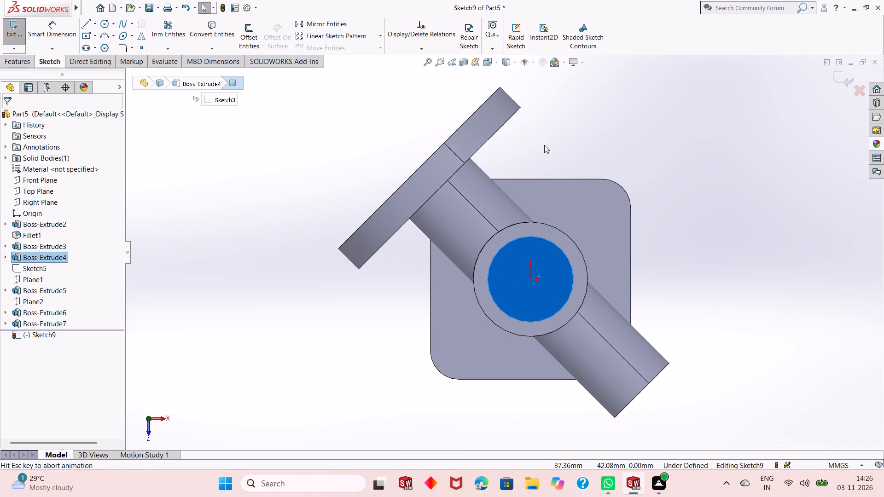
click(544, 144)
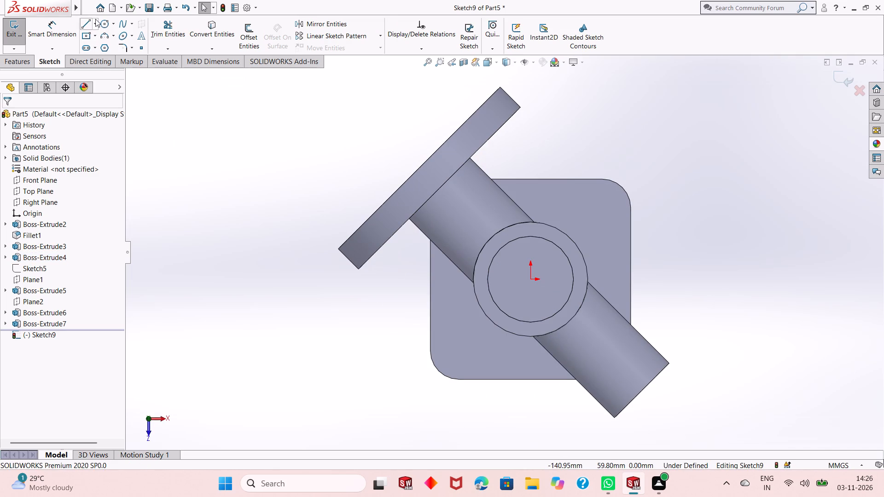
click(102, 23)
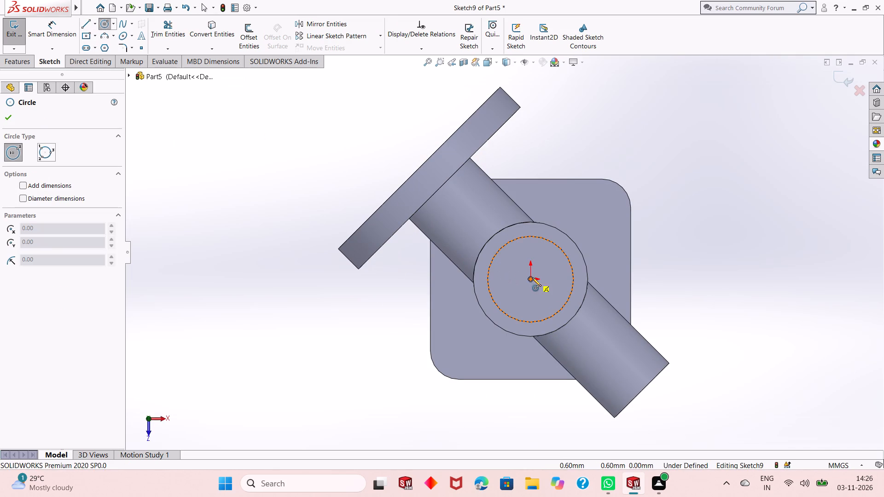
click(529, 278)
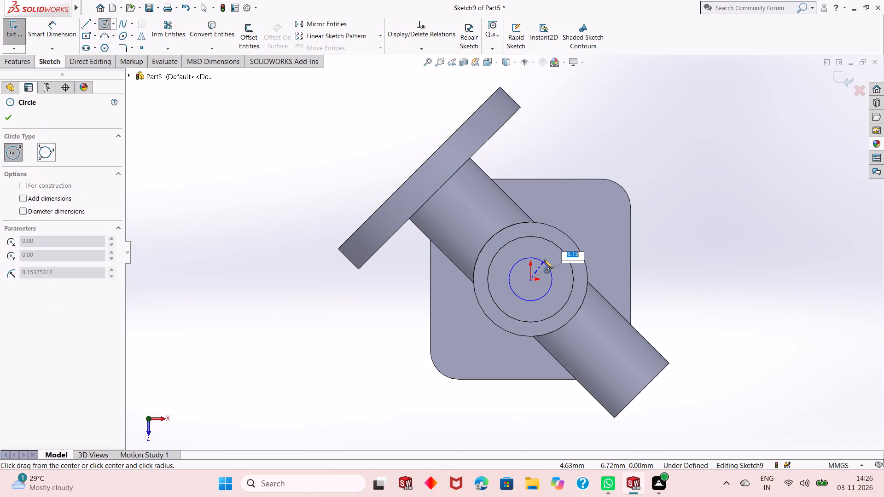
click(544, 260)
right_click(672, 174)
click(682, 179)
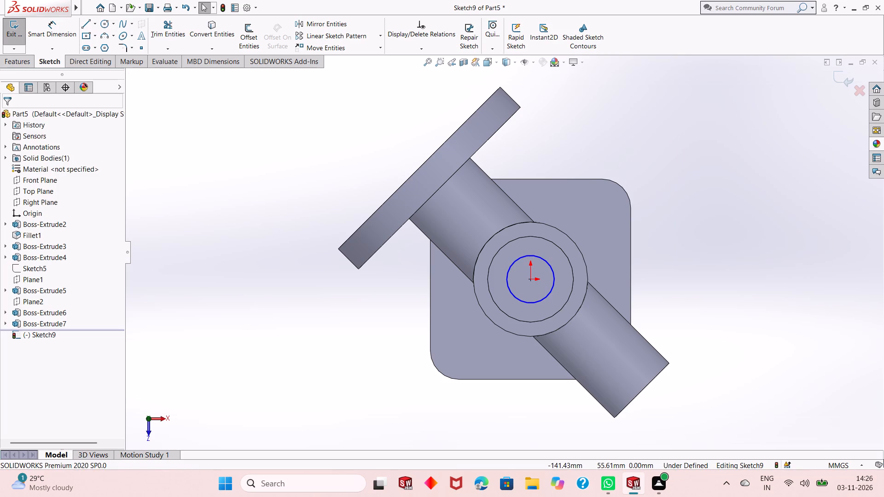
Dimension the circle on the shaft's top face to a diameter of 16 mm.
click(55, 36)
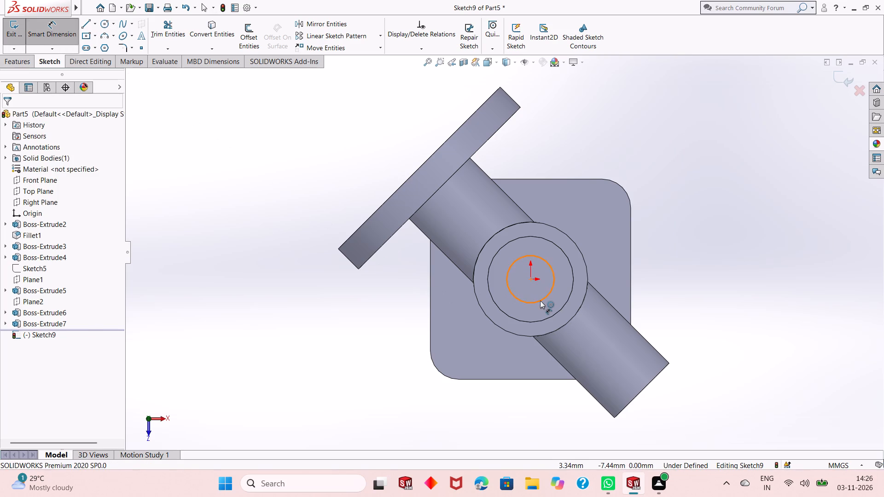
click(541, 301)
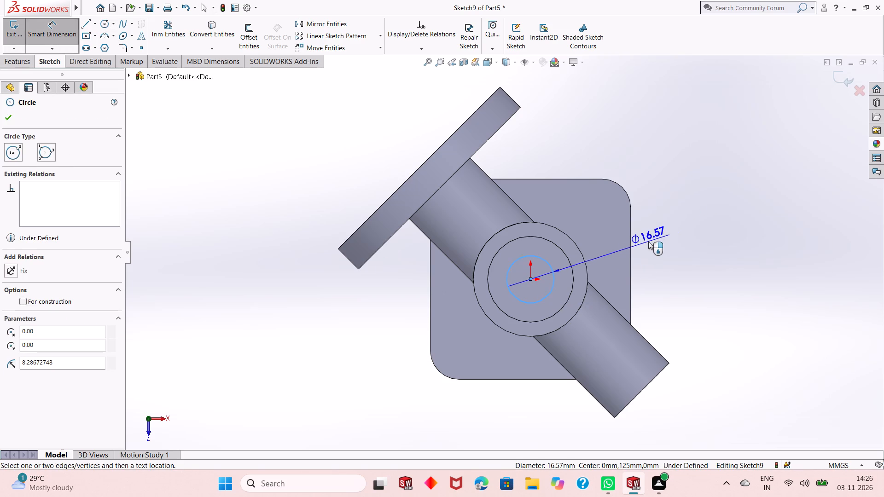
click(648, 242)
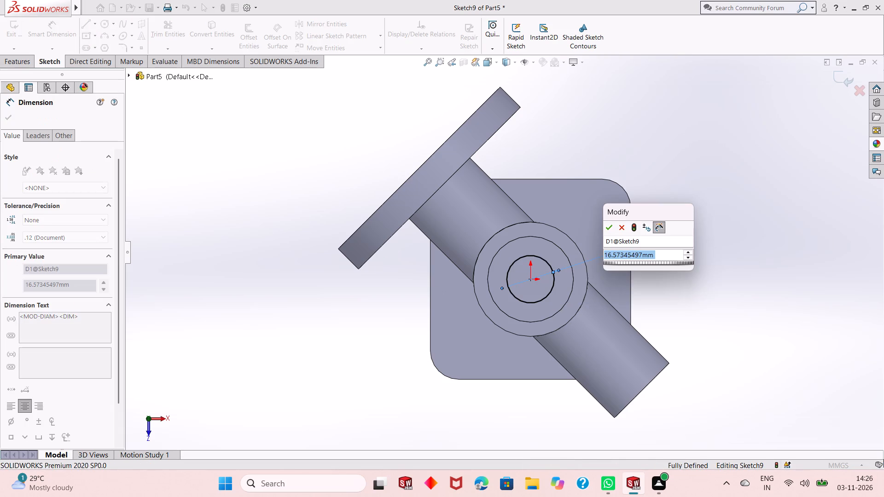
text(16)
key(Return)
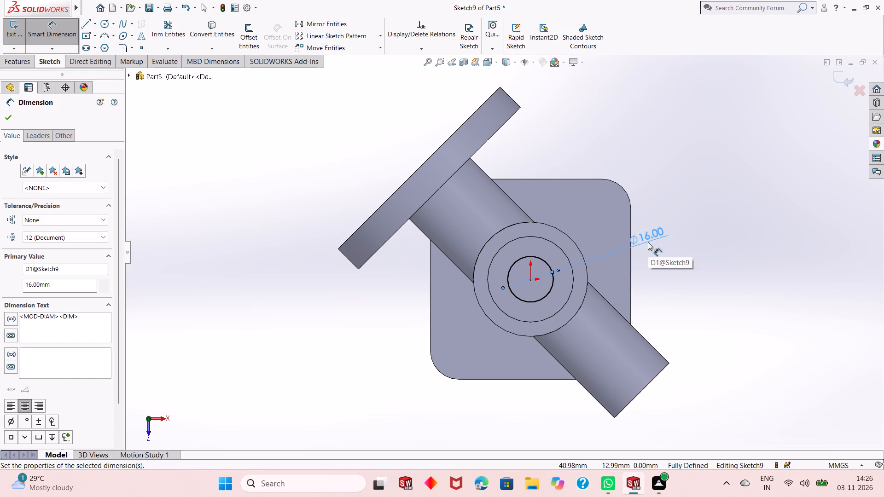
right_click(662, 168)
click(675, 197)
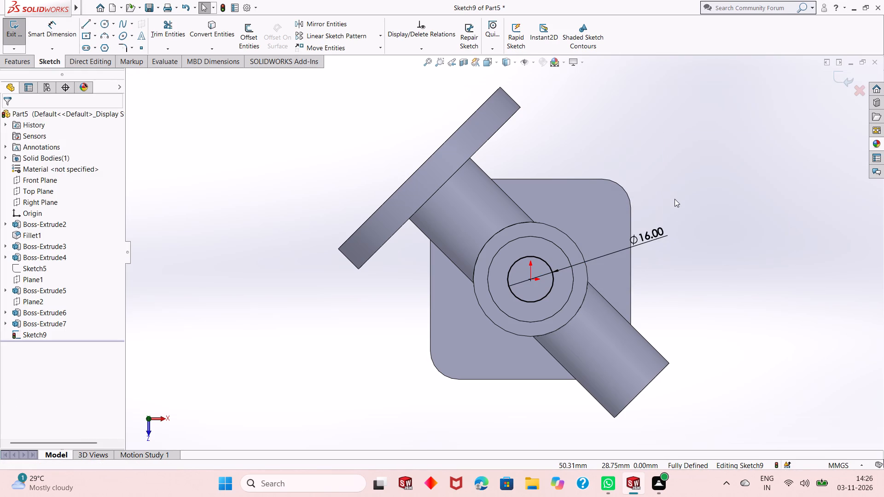
drag(657, 240, 666, 247)
click(693, 208)
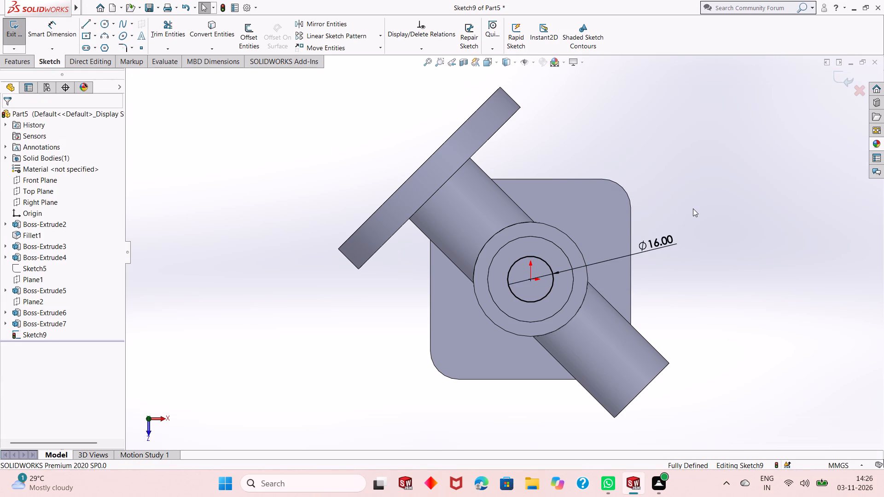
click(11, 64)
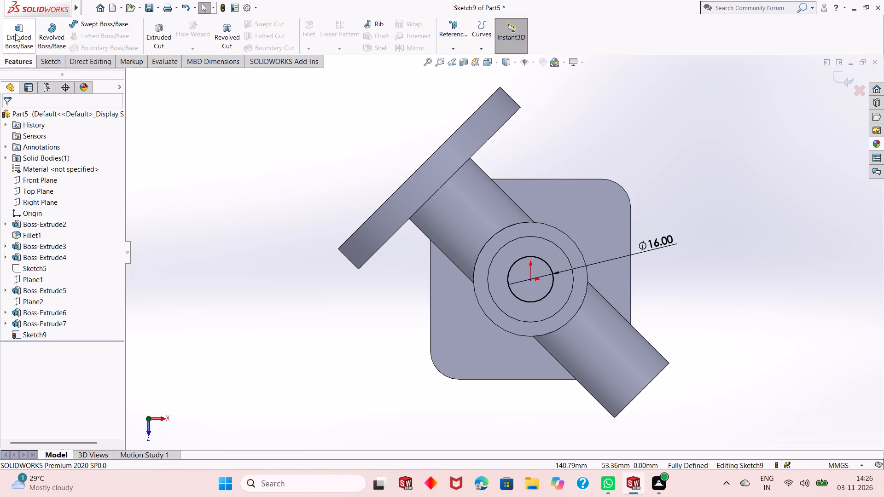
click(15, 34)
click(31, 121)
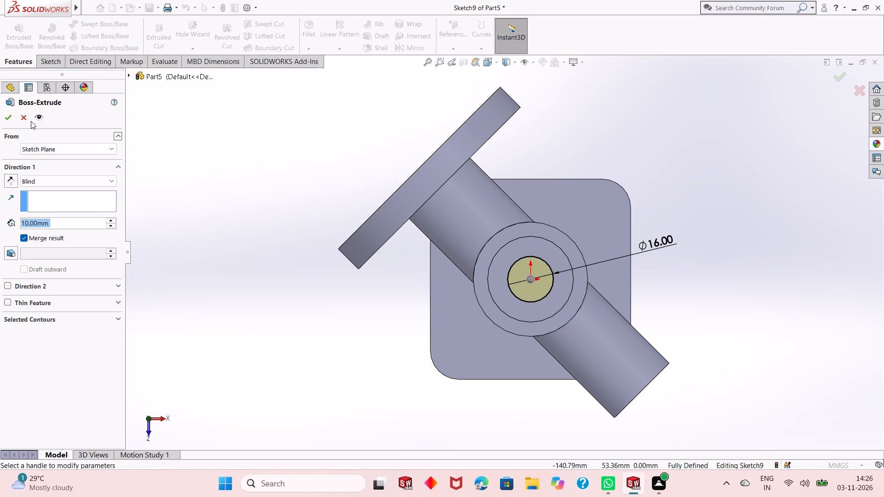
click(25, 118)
Cut the 16 mm circle down into the shaft as a blind Extruded Cut 30 mm deep.
click(151, 37)
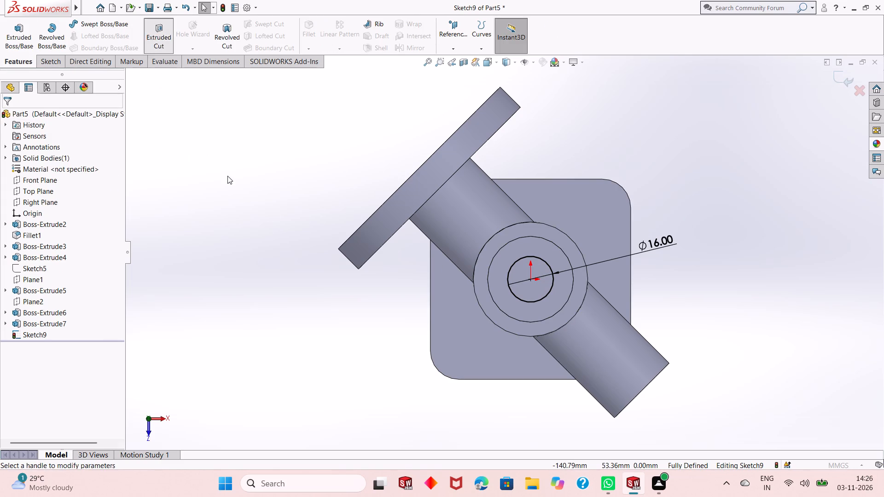
middle_drag(519, 350, 518, 177)
scroll(507, 196, up, 1)
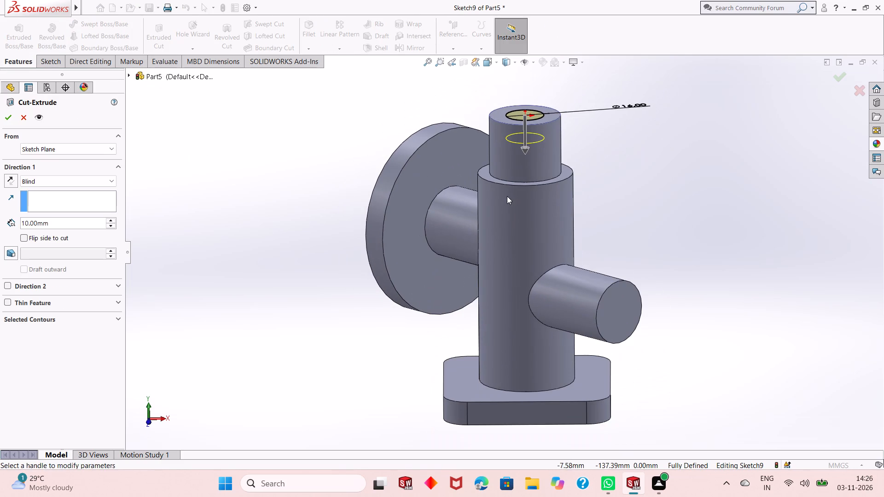
double_click(58, 220)
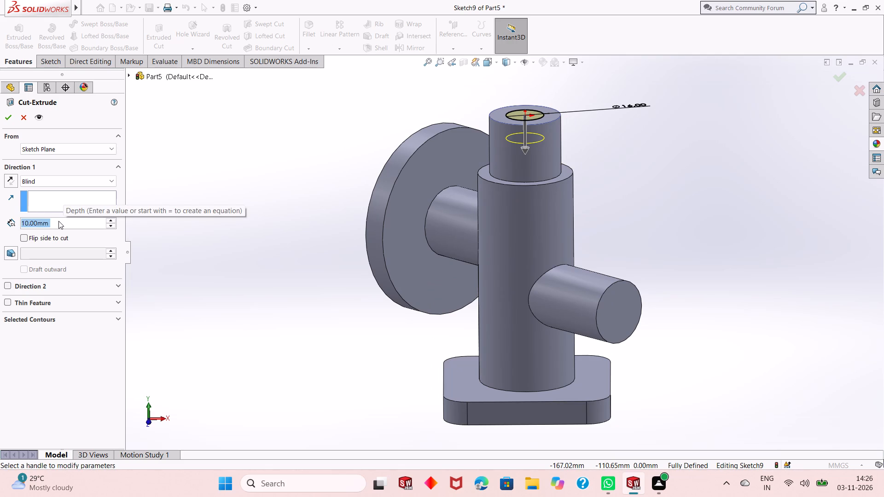
text(30)
key(Return)
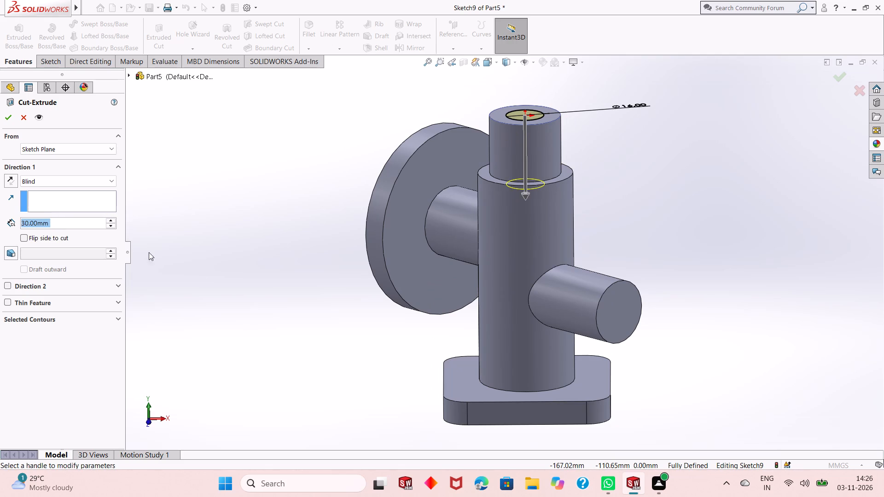
middle_drag(411, 329, 425, 300)
click(6, 116)
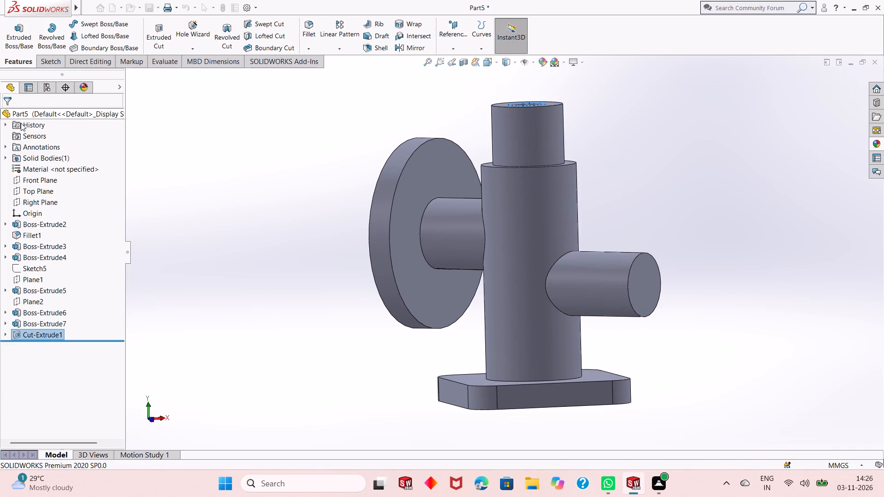
click(222, 175)
Start a sketch on the floor of the 16 mm hole in the shaft's top.
middle_drag(294, 147, 286, 317)
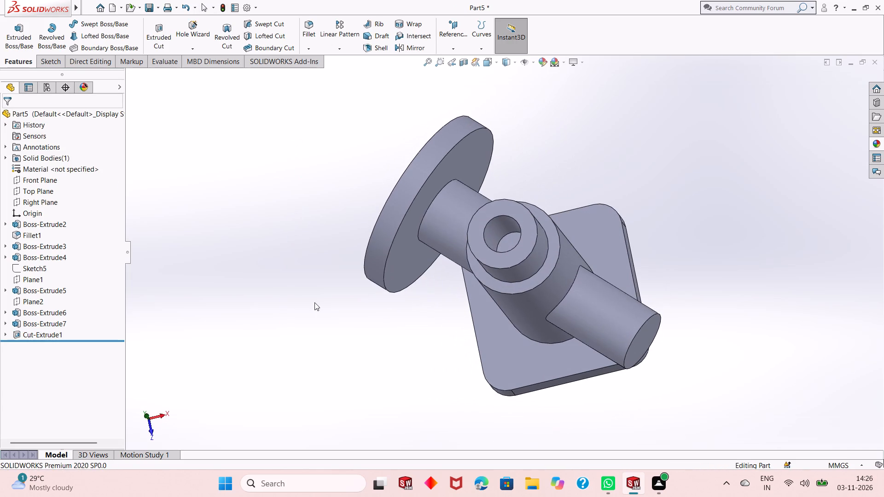
middle_drag(495, 264, 504, 294)
scroll(517, 293, down, 3)
click(529, 254)
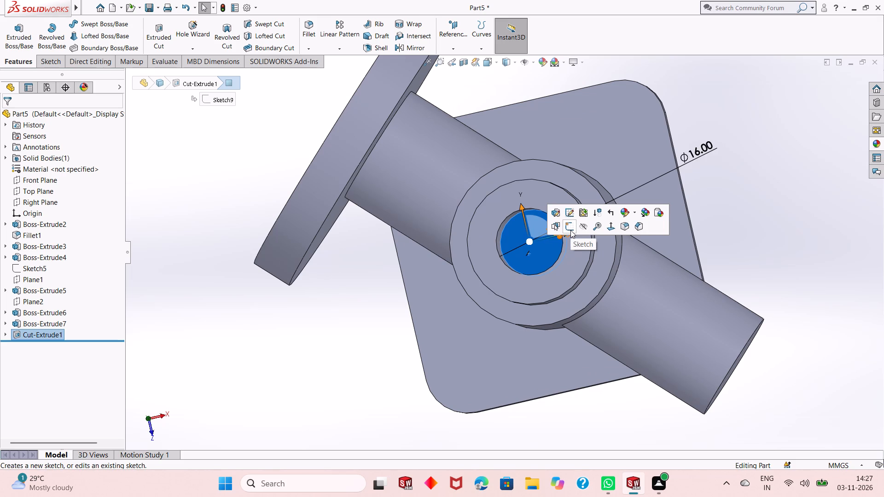
click(570, 230)
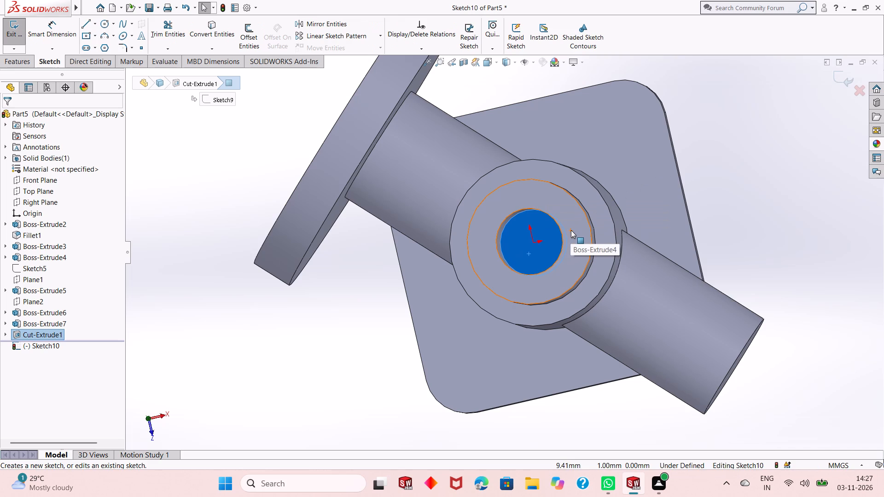
Draw a circle about 25.5 mm in diameter centred on the origin in the sketch on the 16 mm hole's floor.
key(ctrl+8)
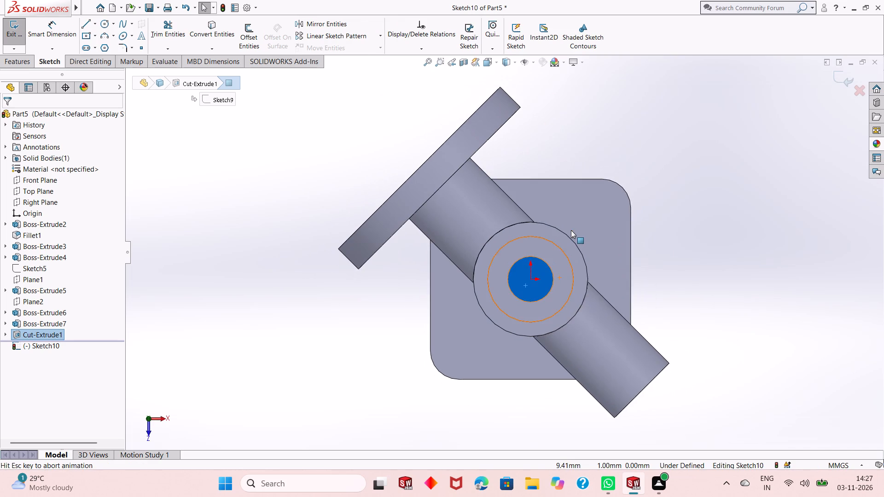
click(672, 193)
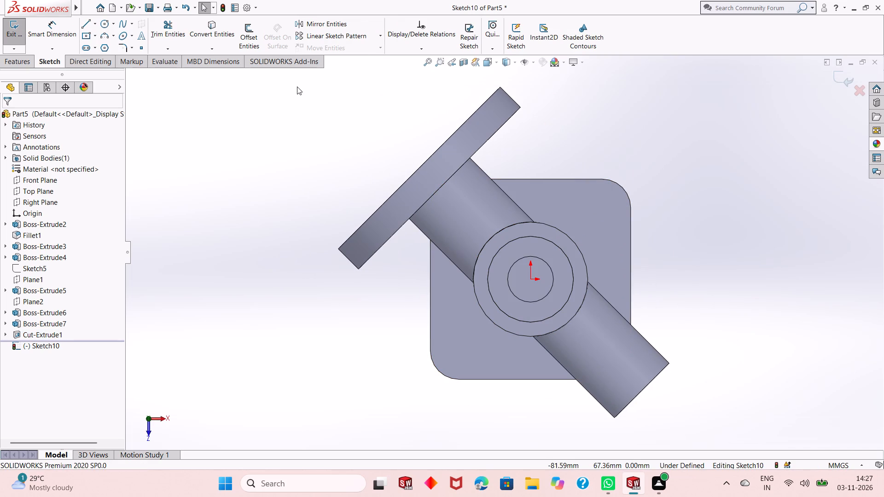
click(106, 26)
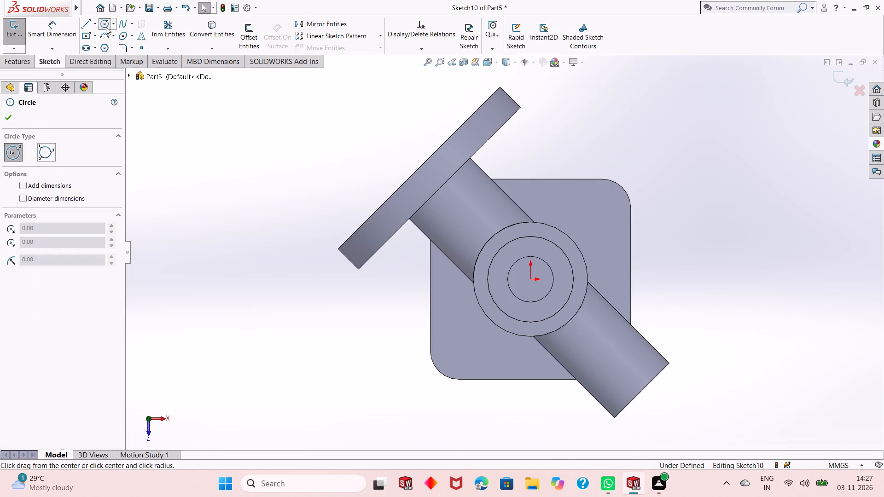
click(530, 281)
click(536, 315)
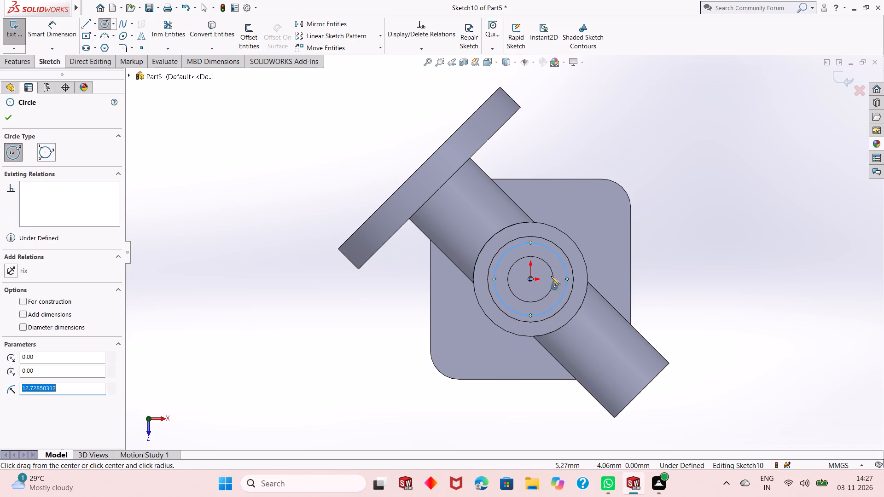
right_click(674, 159)
click(686, 166)
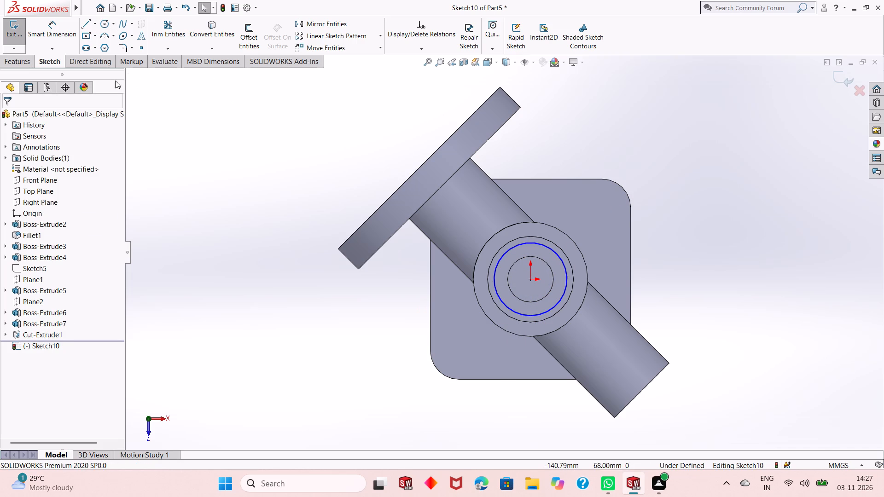
Dimension the new circle on the hole's floor to a diameter of 25 mm.
click(40, 34)
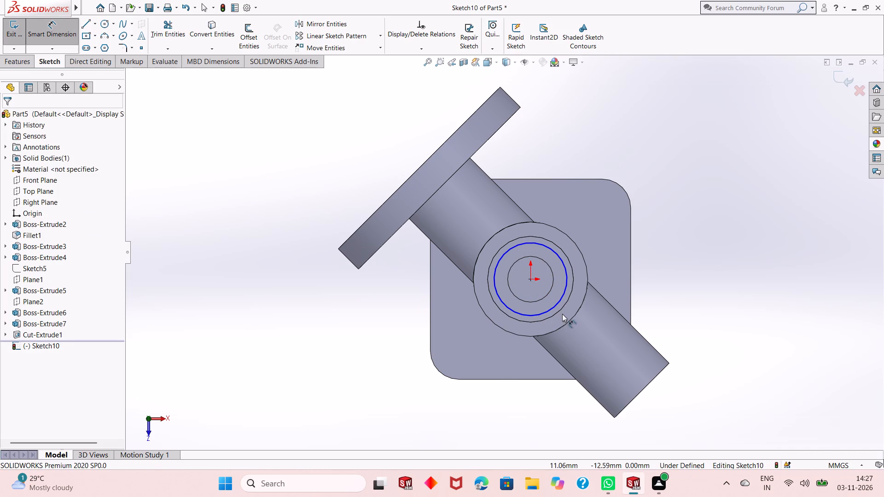
click(562, 299)
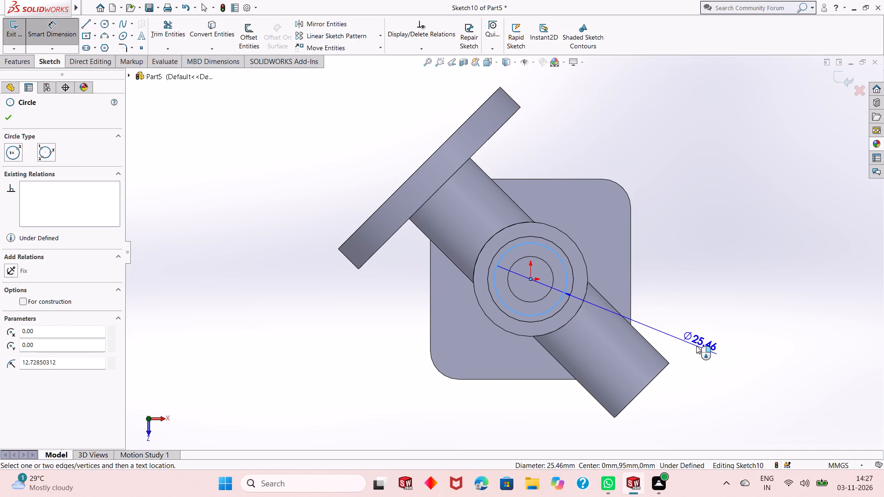
click(696, 346)
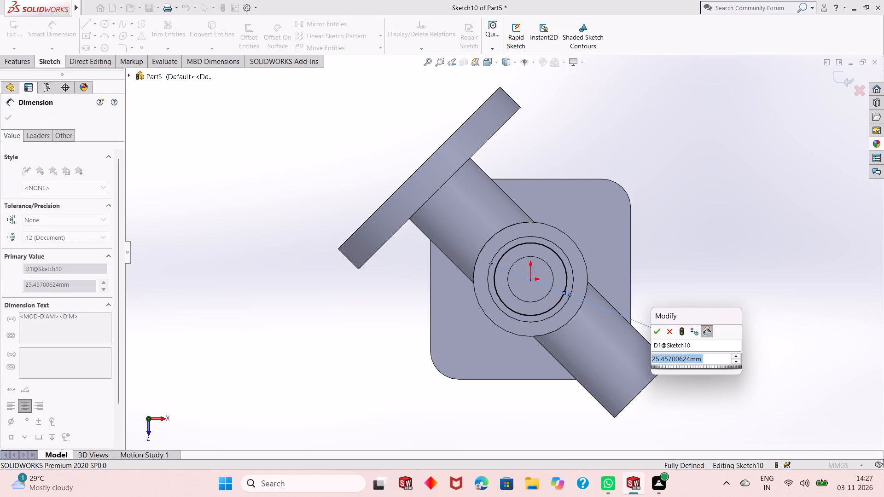
text(25)
key(Return)
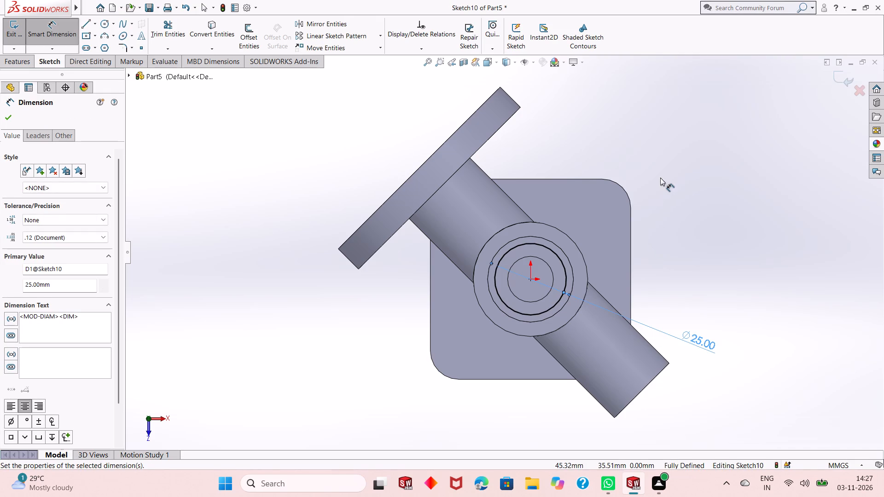
right_click(660, 178)
click(670, 208)
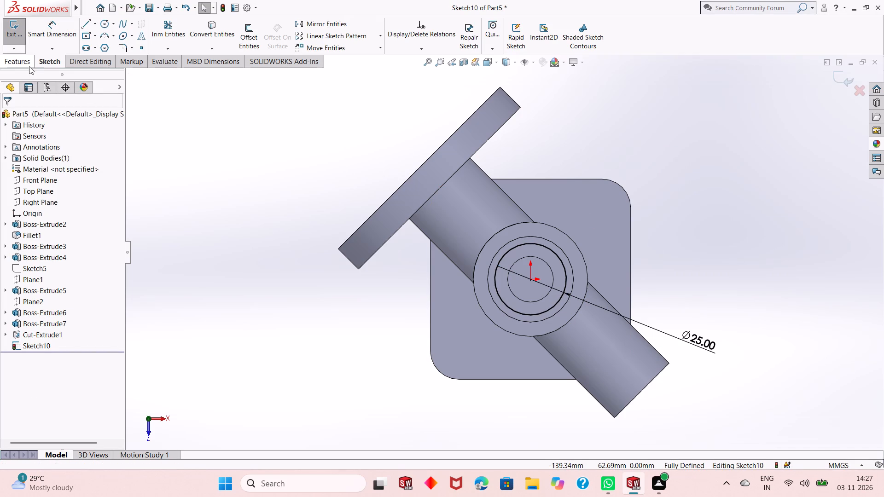
Cut the 25 mm circle down into the shaft as a blind Extruded Cut, setting its depth to 115-65, i.e. 50 mm.
click(24, 64)
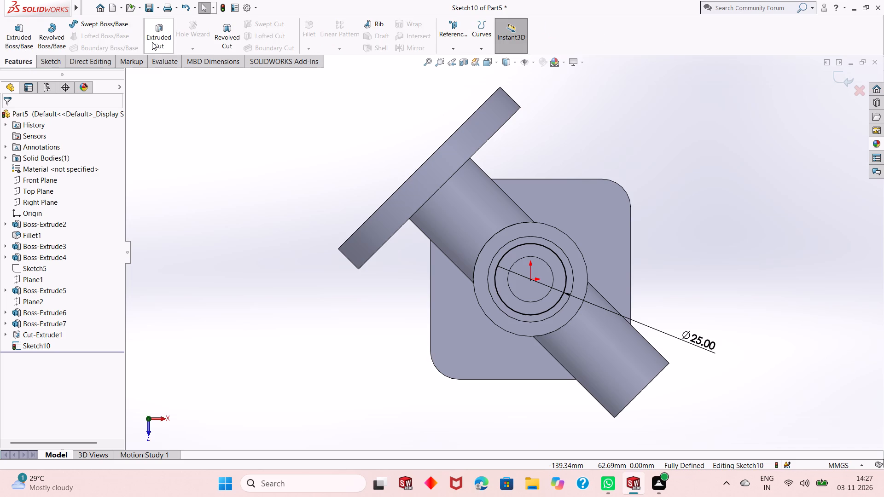
click(154, 42)
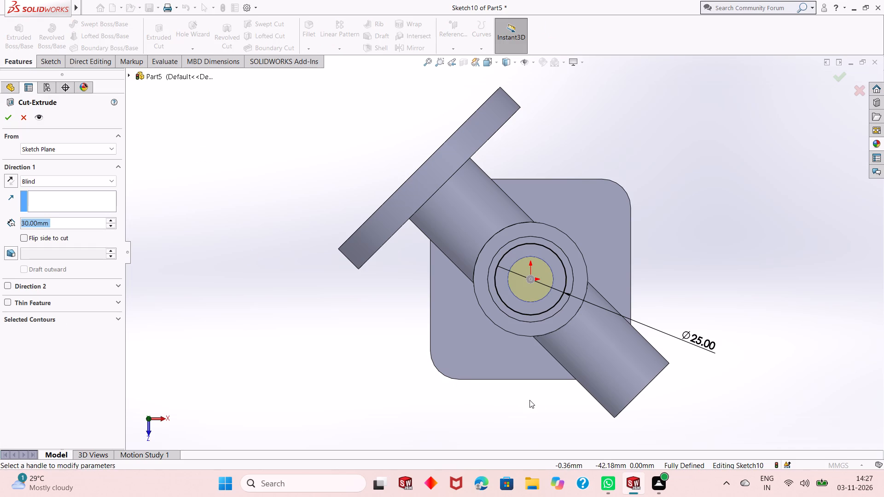
middle_drag(529, 400, 534, 315)
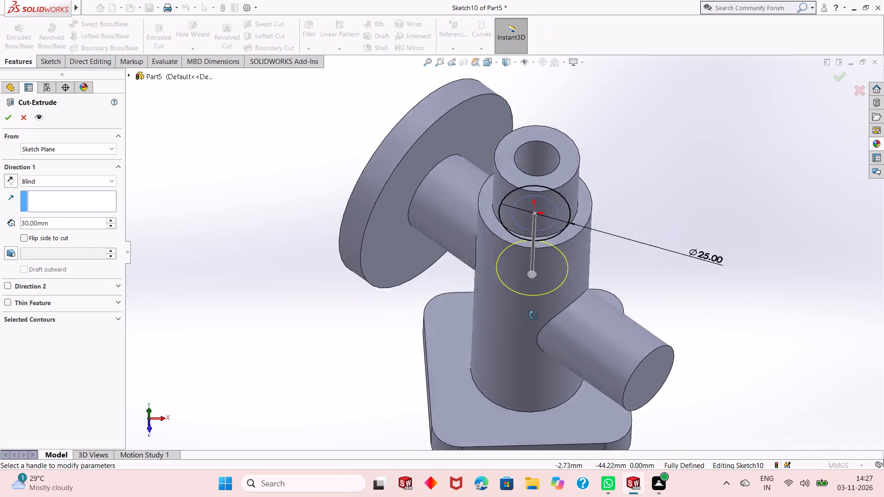
middle_drag(534, 315, 517, 398)
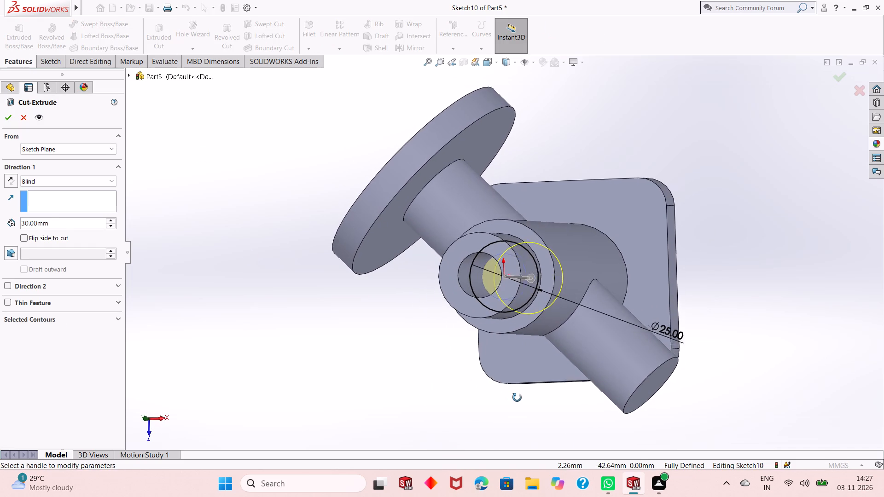
middle_drag(517, 398, 528, 374)
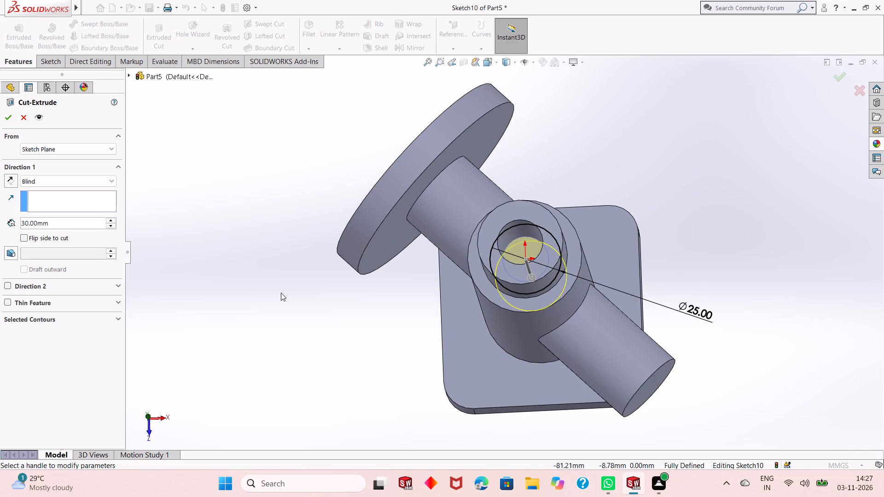
double_click(64, 221)
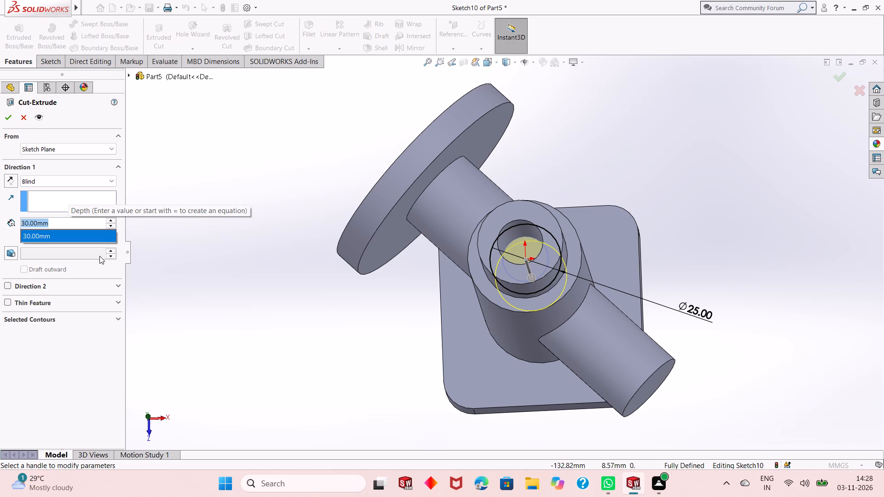
text(115)
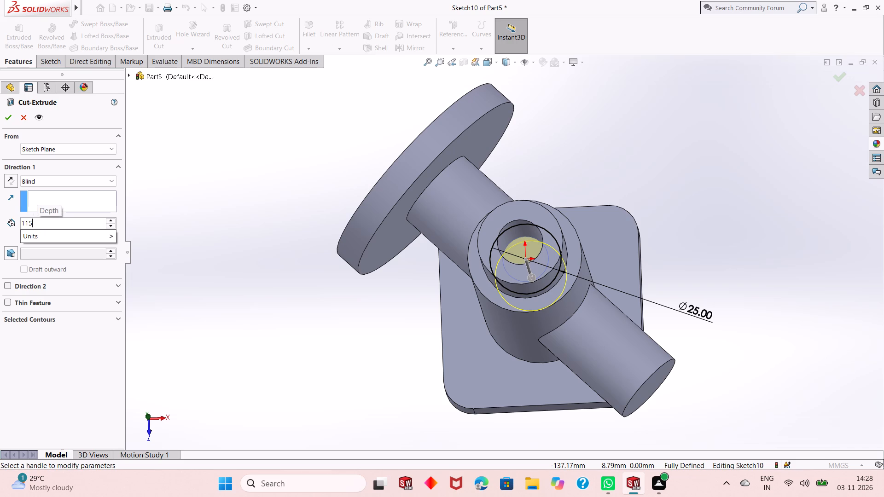
key(minus)
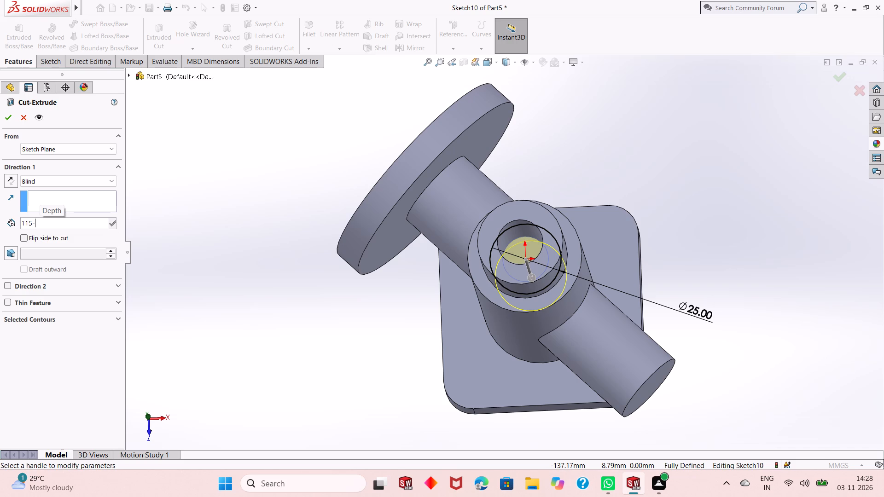
text(35)
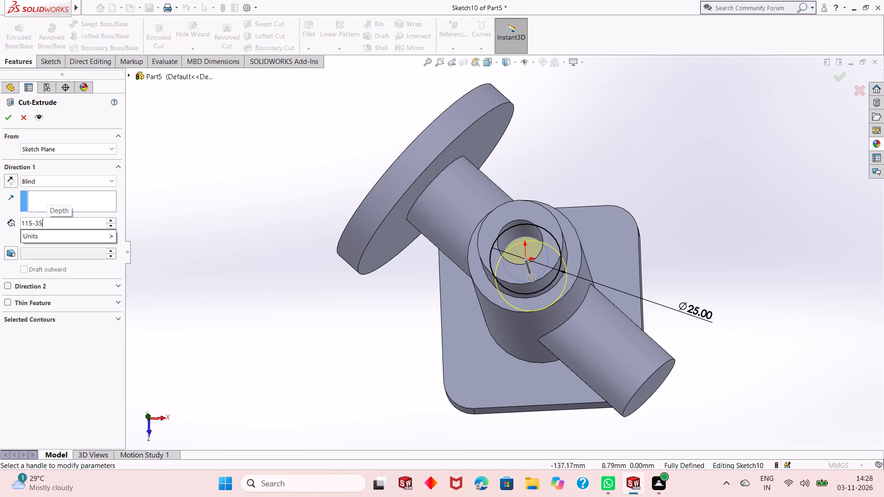
key(BackSpace)
key(BackSpace)
text(65)
key(Return)
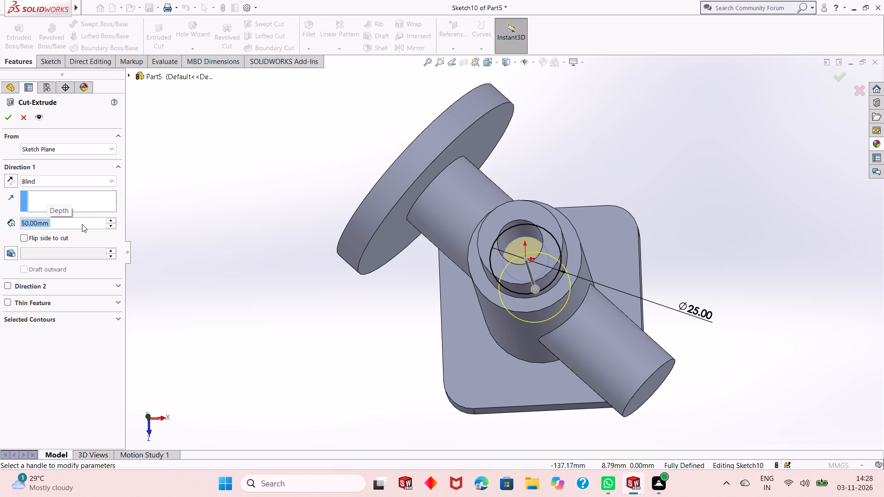
middle_drag(409, 392, 419, 289)
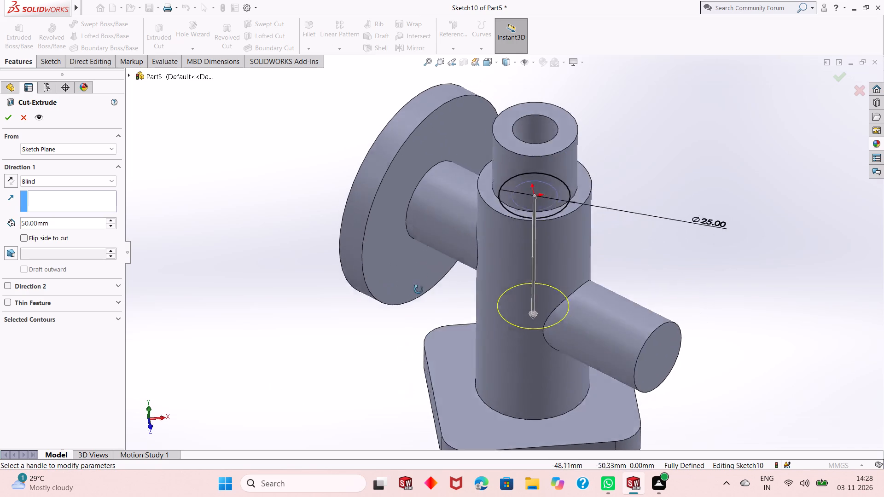
middle_drag(419, 289, 431, 226)
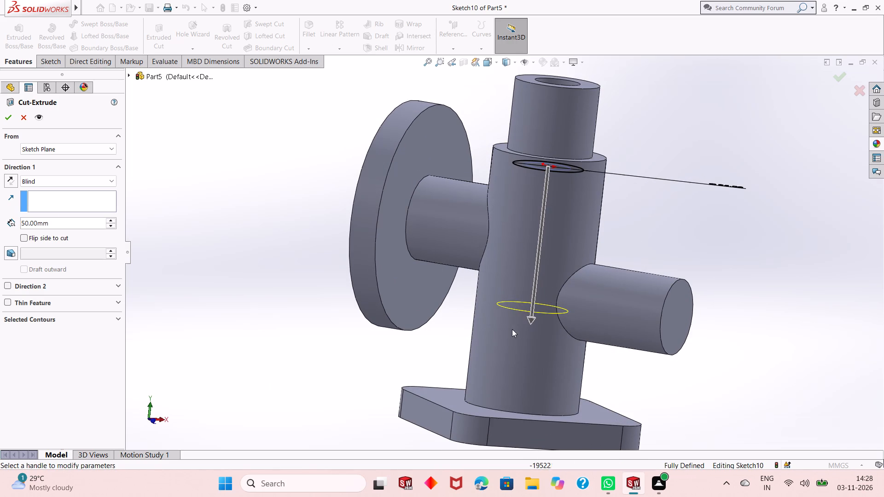
middle_drag(613, 361, 651, 318)
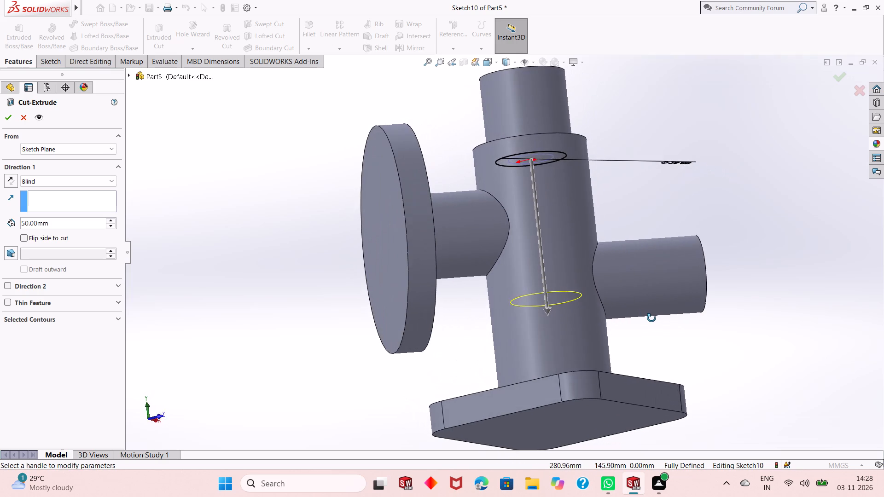
middle_drag(651, 318, 629, 350)
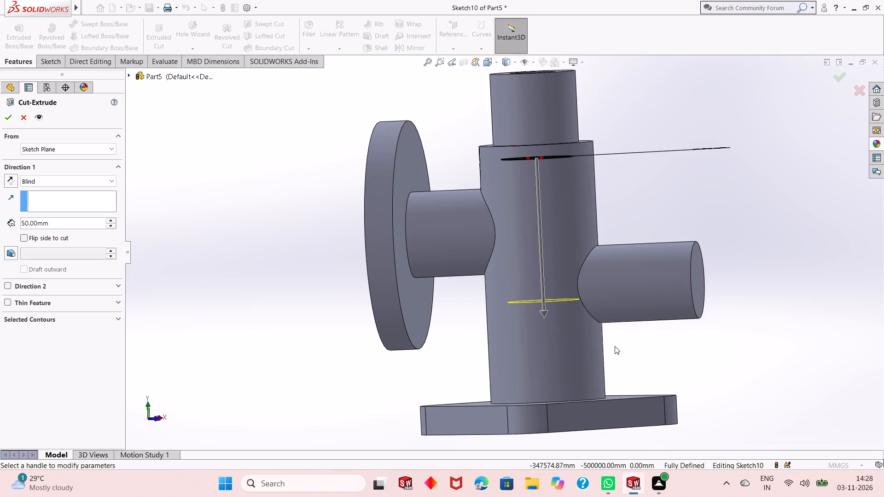
scroll(615, 346, up, 1)
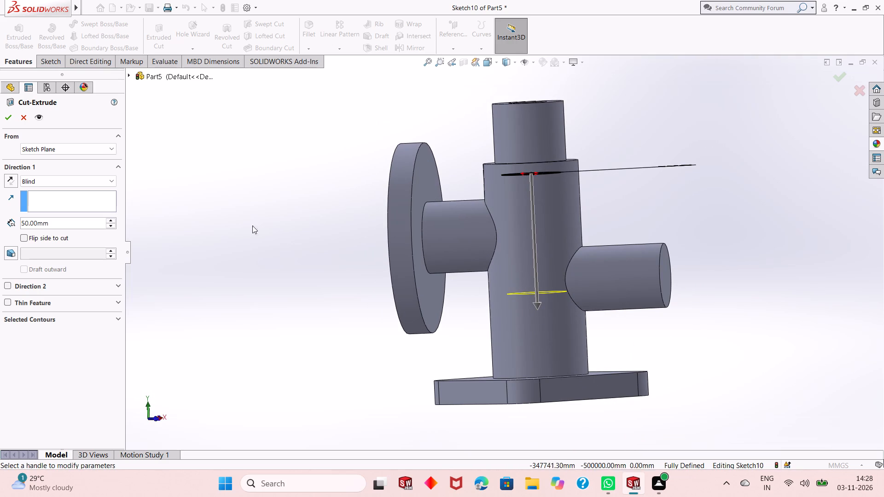
click(6, 122)
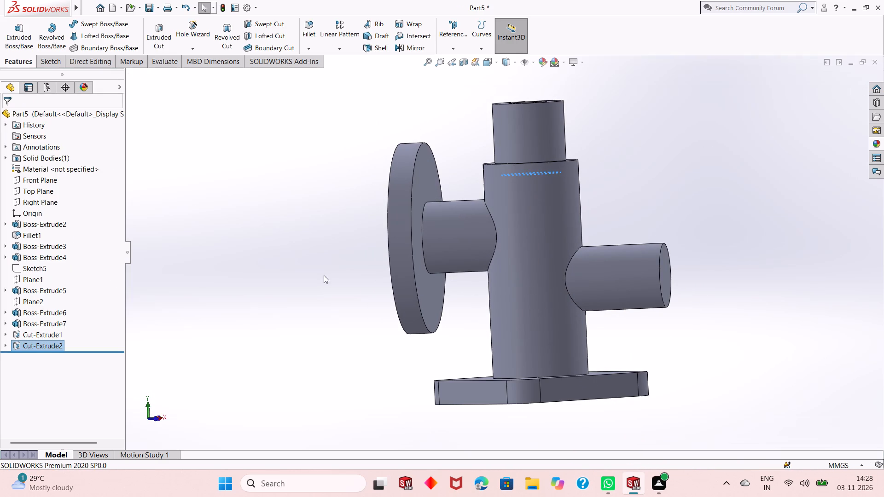
Examine the part from several angles, checking the shaft's bore and the floor of the widened 25 mm cut.
scroll(324, 277, up, 2)
middle_drag(376, 310, 366, 391)
middle_drag(442, 302, 444, 379)
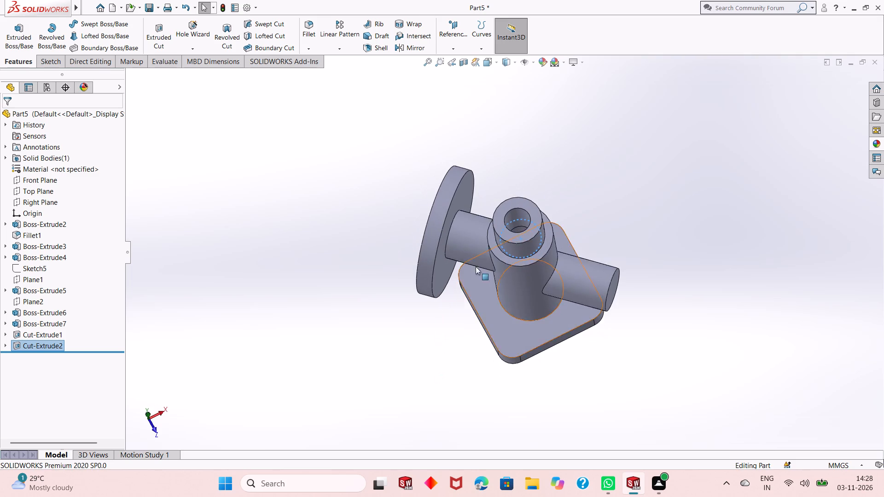
middle_drag(476, 266, 479, 348)
scroll(633, 193, down, 3)
middle_drag(515, 318, 515, 260)
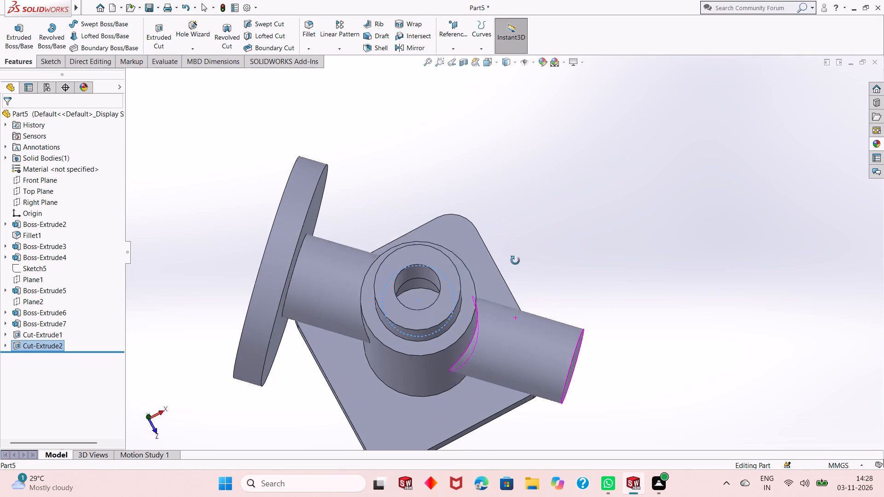
middle_drag(515, 260, 515, 258)
click(586, 248)
middle_drag(527, 280, 536, 296)
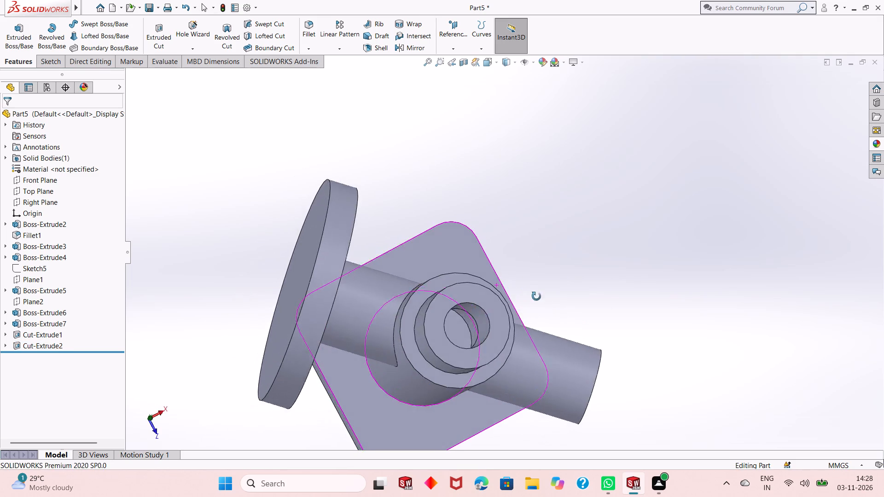
middle_drag(536, 296, 526, 303)
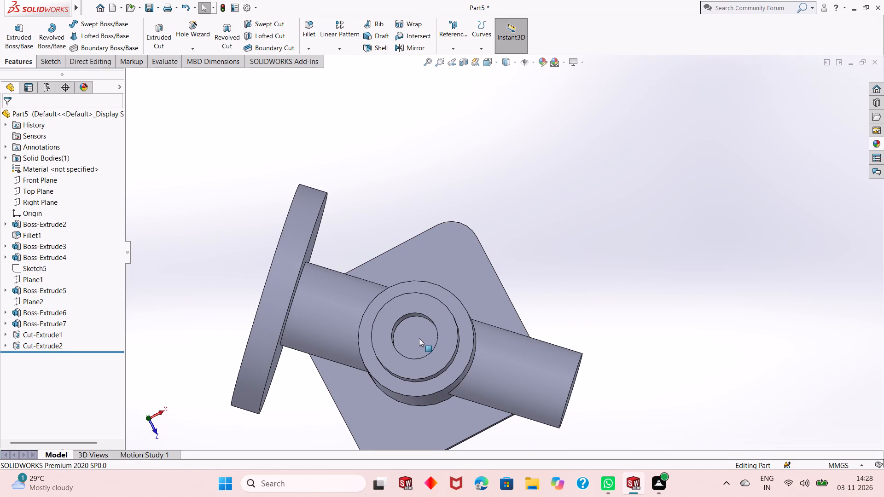
click(419, 338)
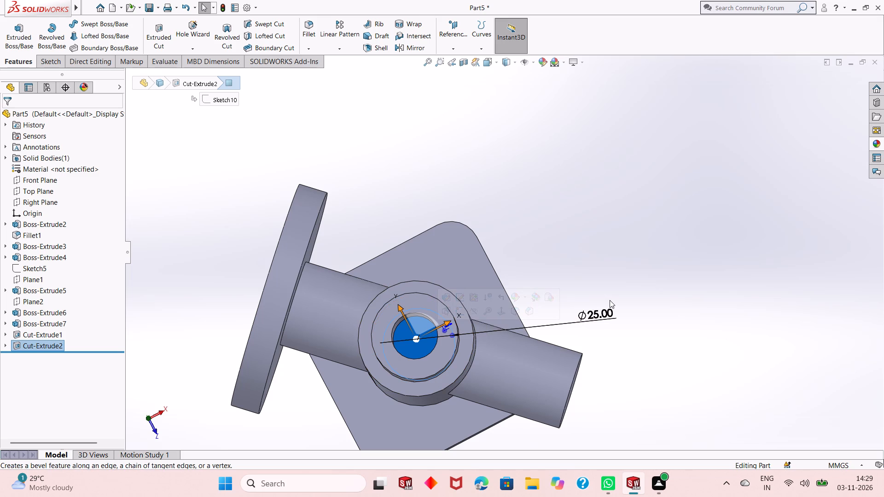
key(Escape)
key(Escape)
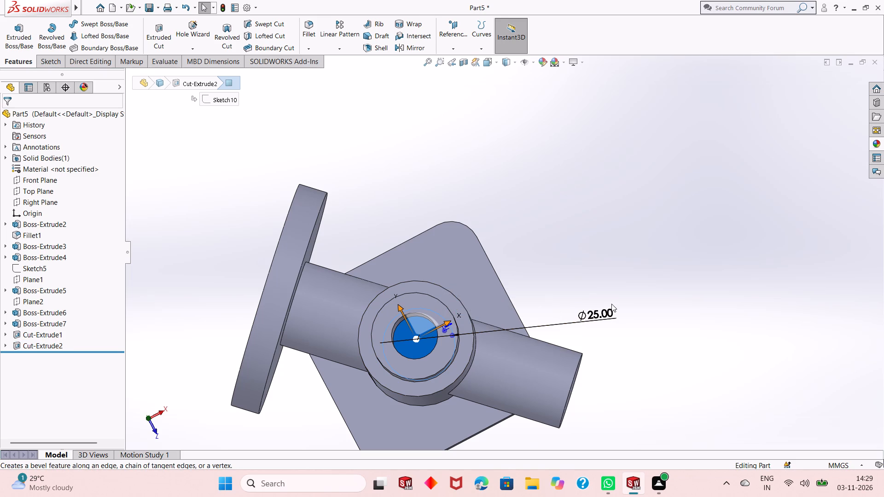
scroll(480, 327, up, 3)
middle_drag(480, 358, 483, 235)
scroll(483, 237, up, 1)
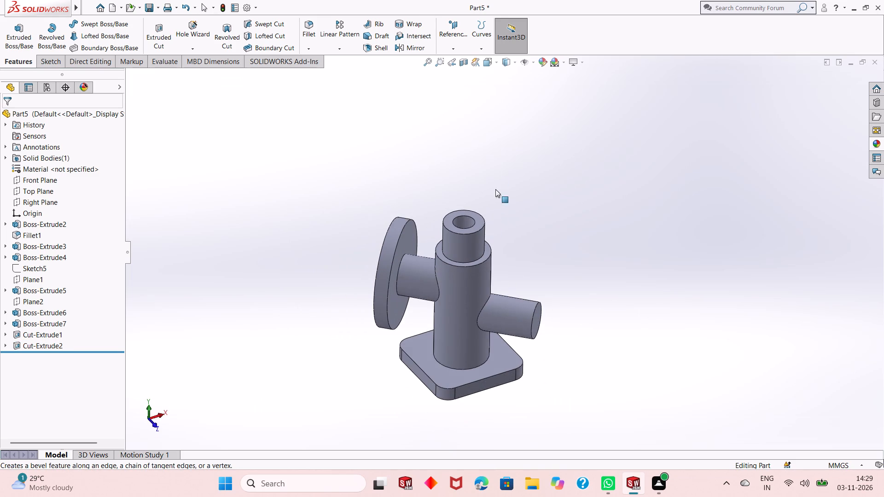
Section the part along the Front Plane and view the exposed stepped bore straight on from the front.
click(463, 60)
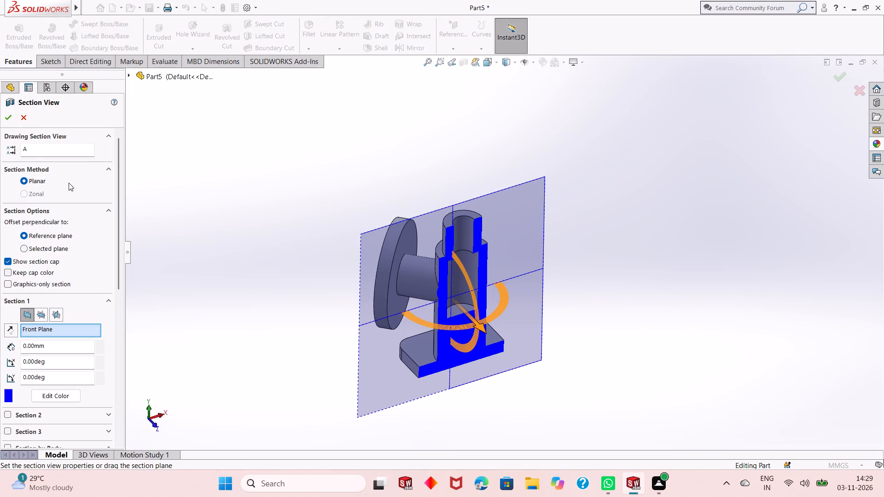
click(10, 121)
key(Escape)
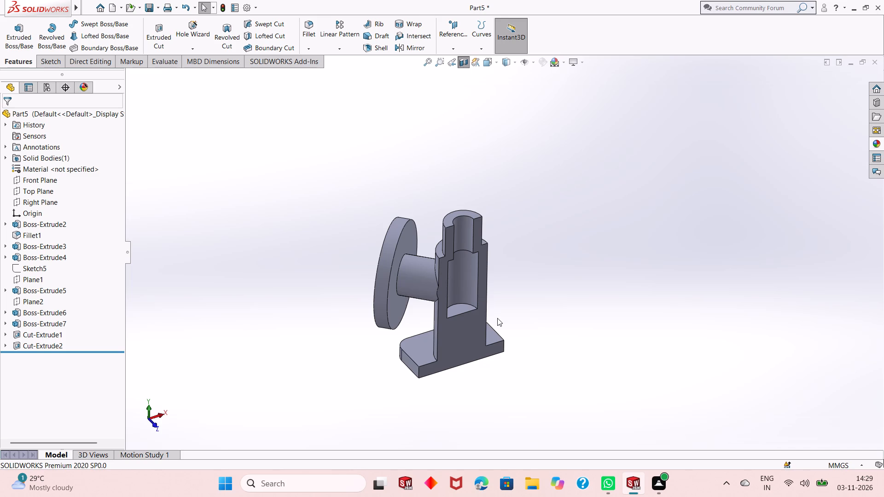
key(ctrl+8)
scroll(477, 342, down, 3)
scroll(444, 309, down, 1)
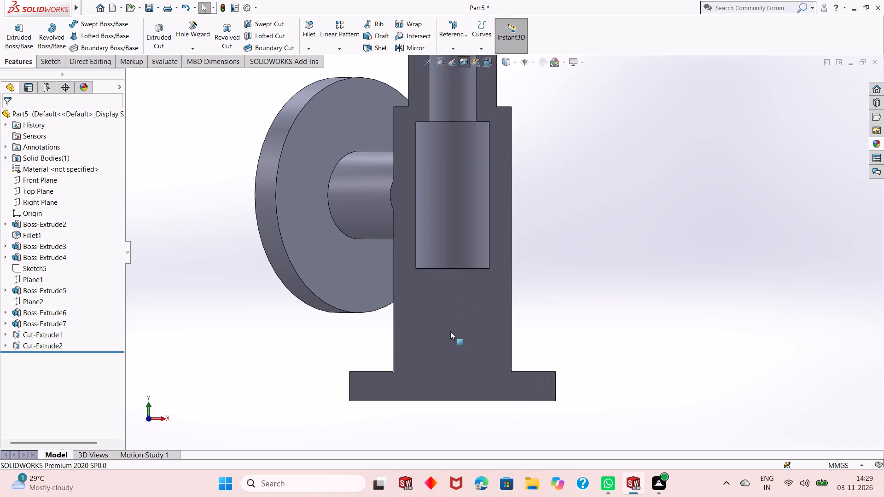
scroll(450, 332, up, 1)
scroll(450, 332, down, 1)
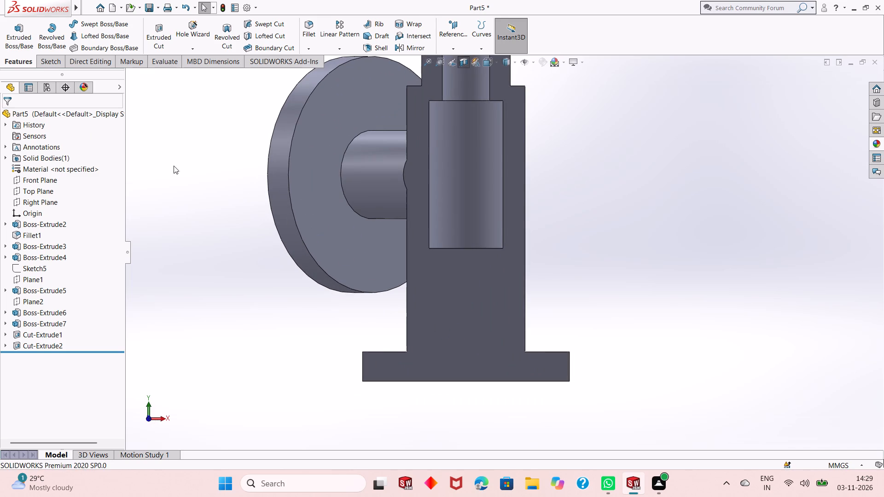
Sketch a vertical centerline on the Front Plane from the origin up to the midpoint of the 25 mm bore's floor.
click(41, 182)
click(50, 169)
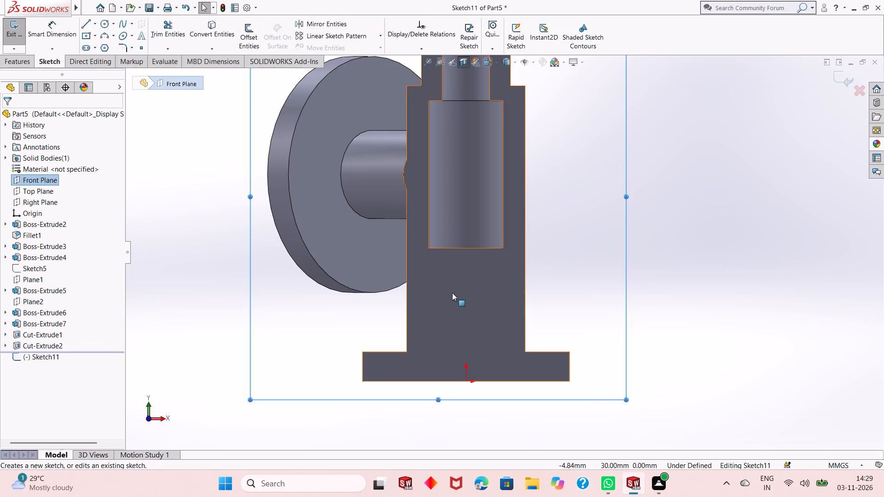
click(87, 23)
scroll(494, 301, down, 3)
scroll(493, 302, up, 2)
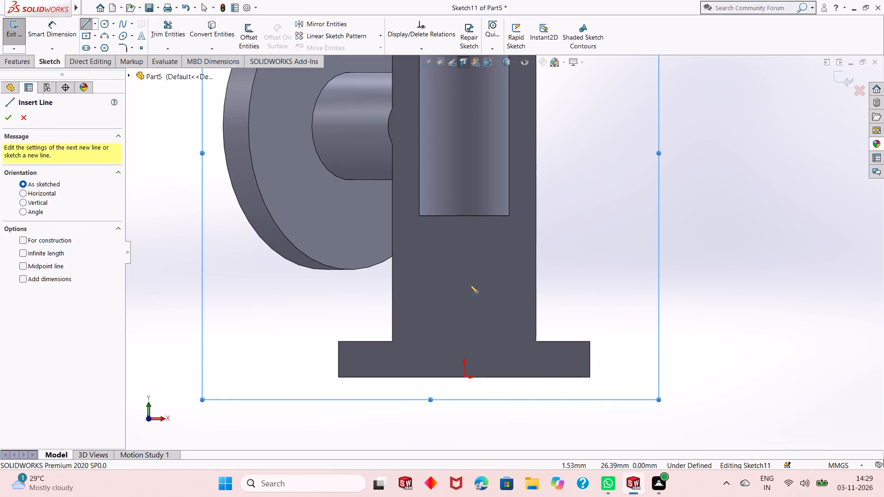
key(Escape)
click(94, 23)
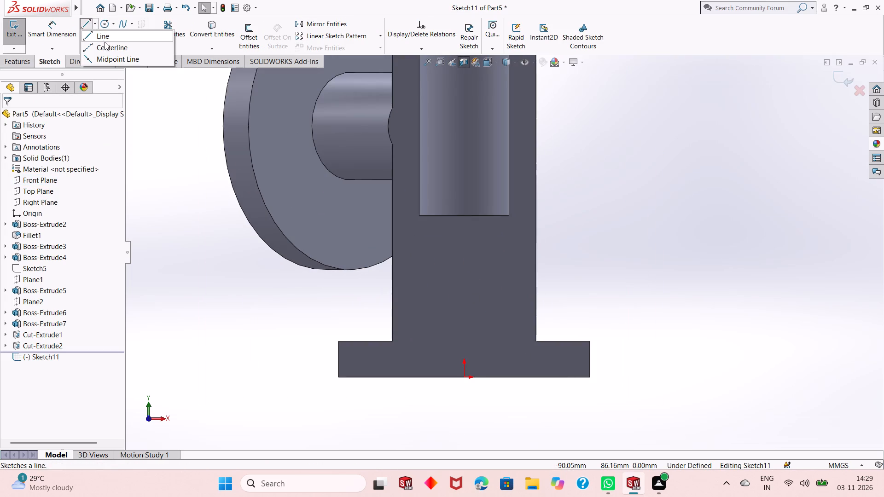
click(105, 43)
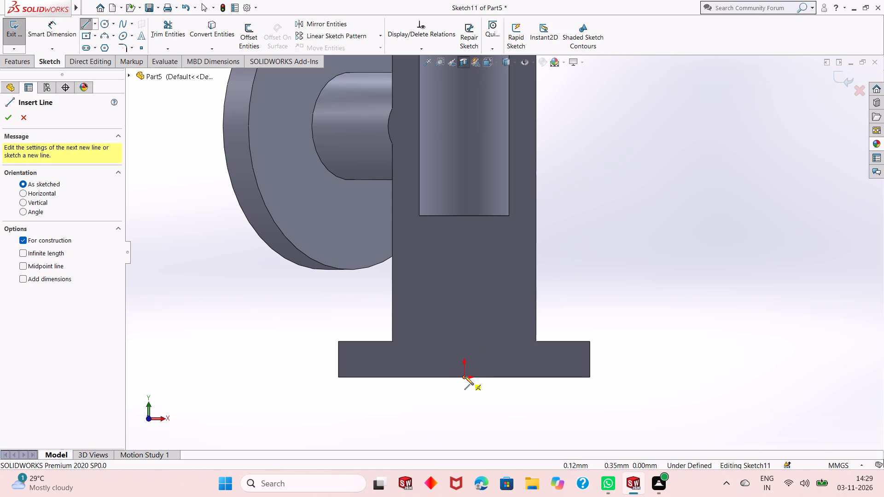
click(465, 376)
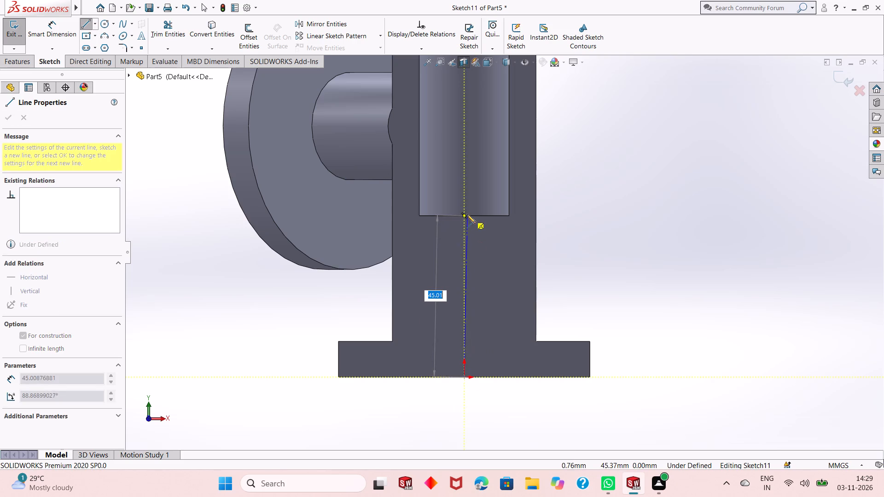
click(465, 214)
key(Escape)
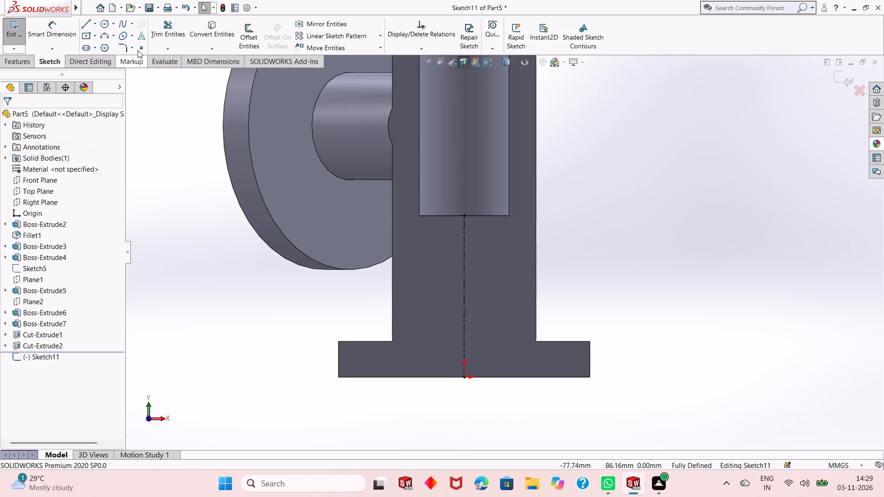
Draw a horizontal line about 12.3 mm long from the centerline's upper end along the bore's floor to the wall nearest the flanged branch.
click(85, 27)
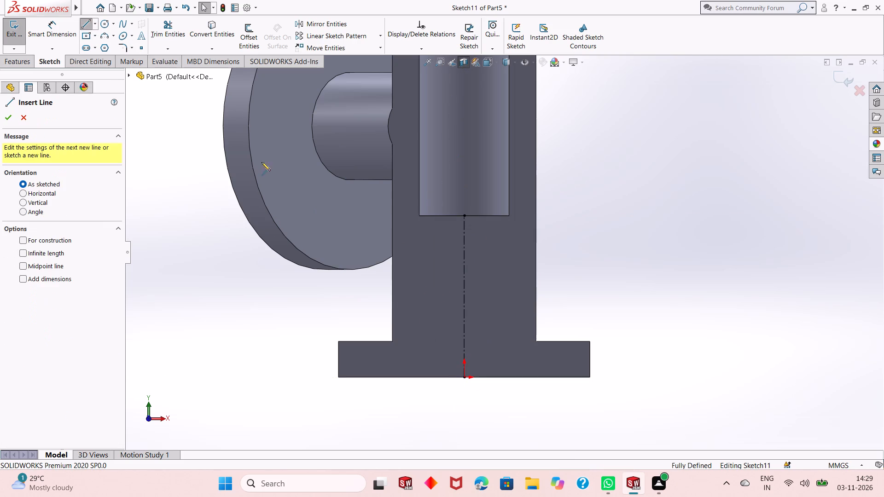
click(464, 216)
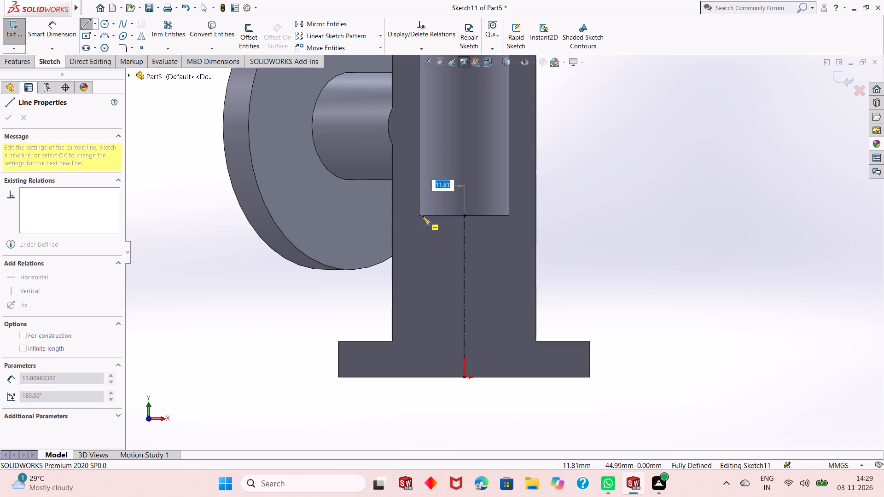
click(420, 216)
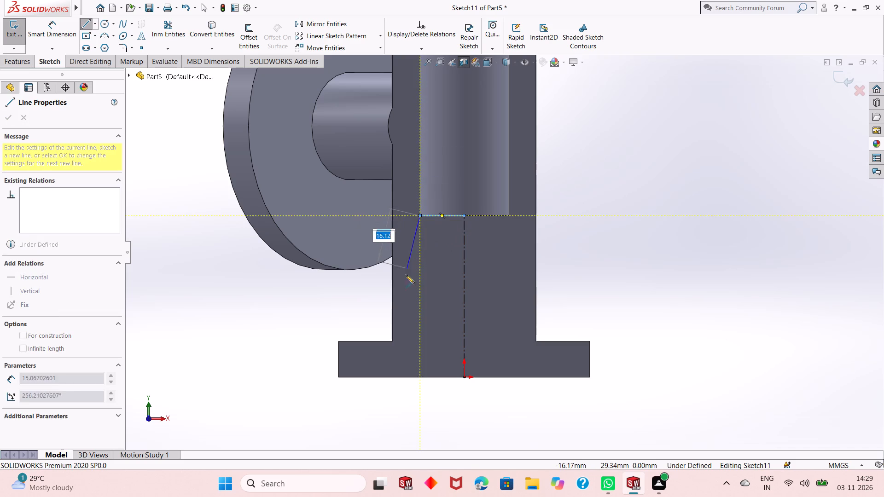
key(Escape)
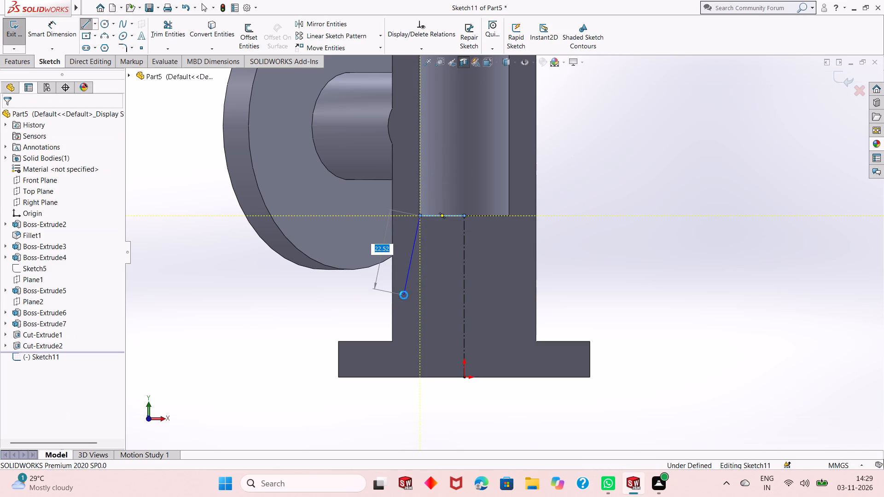
key(Escape)
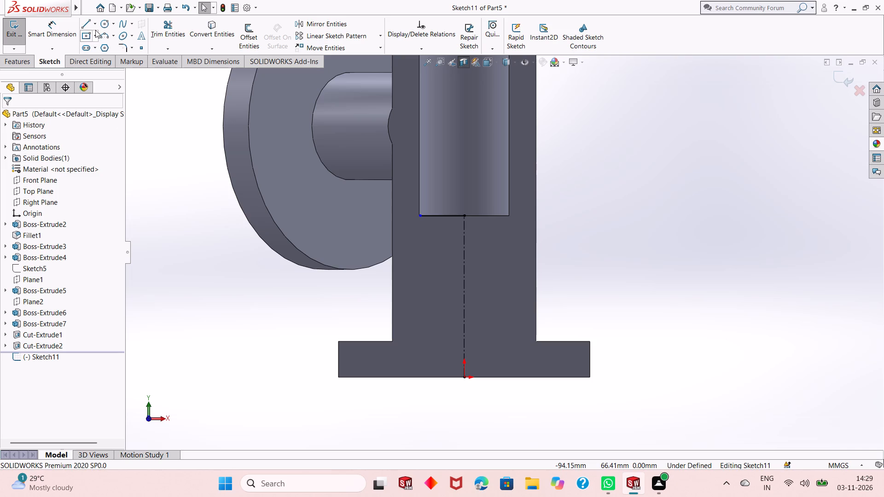
Draw a 15 mm line from the origin along the plate's underside, continuing with a slanted line up to the upper line's outer end.
click(88, 24)
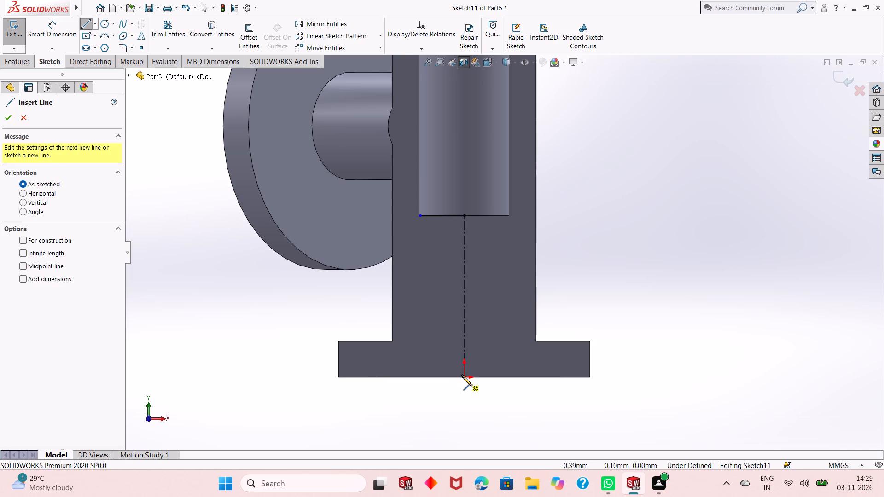
click(465, 377)
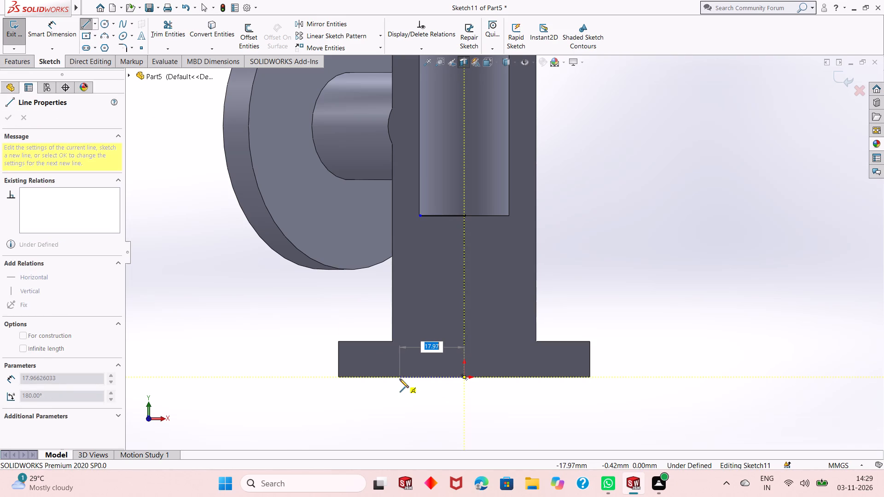
text(15)
key(Return)
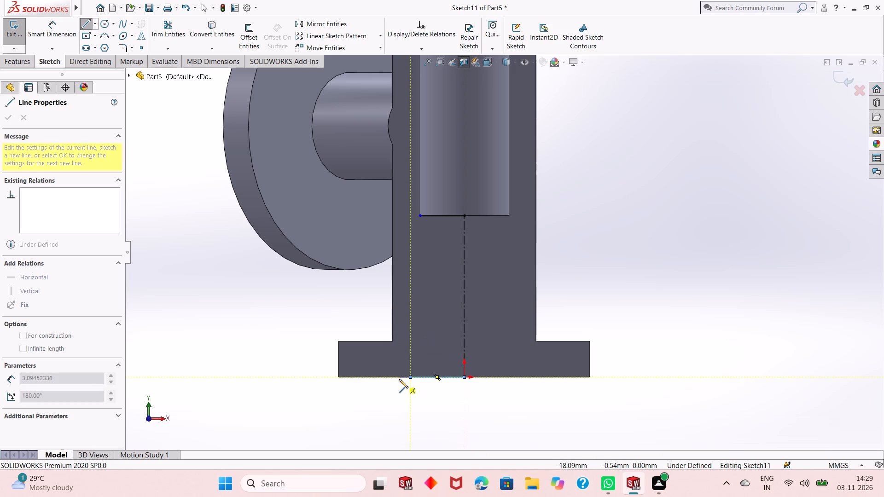
click(419, 215)
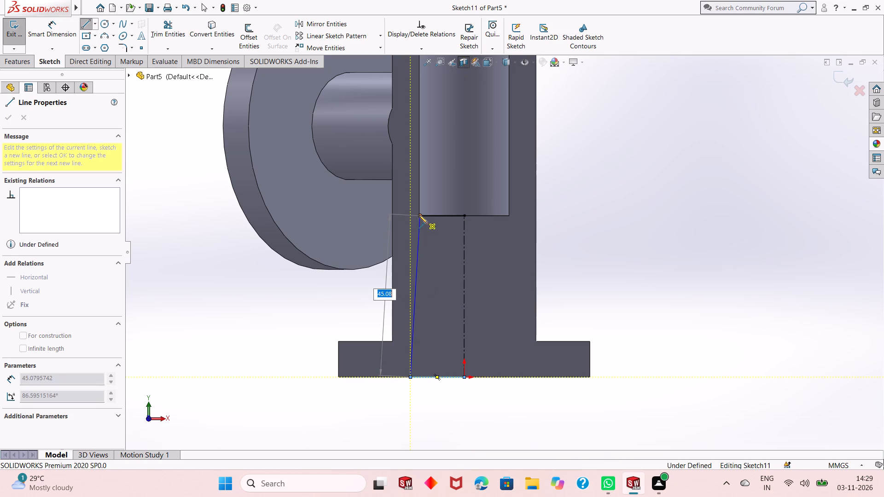
key(Escape)
key(Escape)
key(Escape)
scroll(443, 207, down, 7)
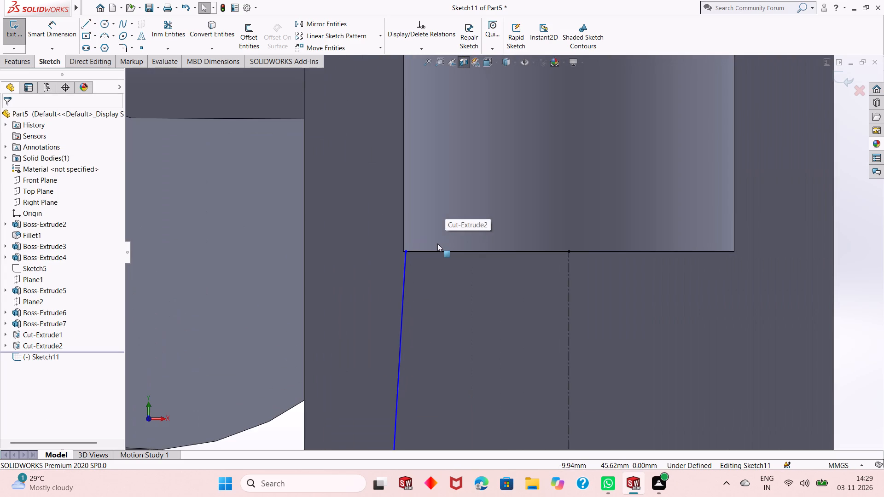
key(Escape)
scroll(434, 250, down, 2)
scroll(455, 256, up, 7)
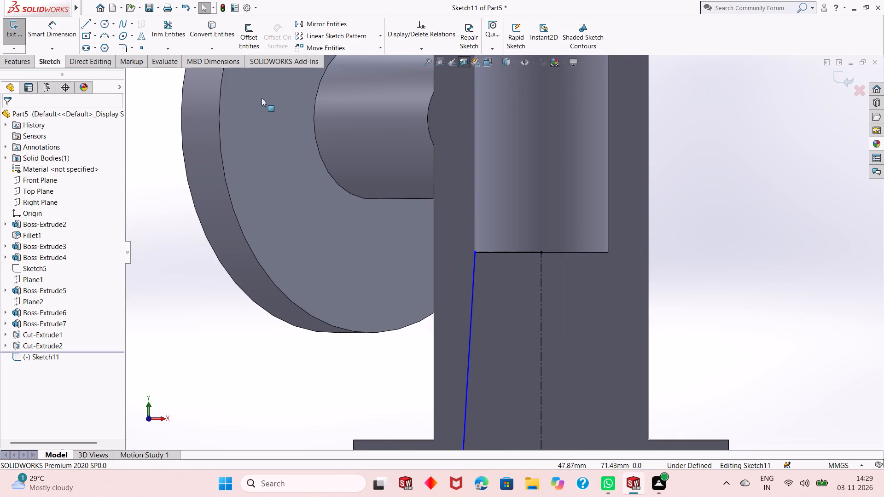
Dimension the profile's upper horizontal line to 12.5 mm.
click(61, 39)
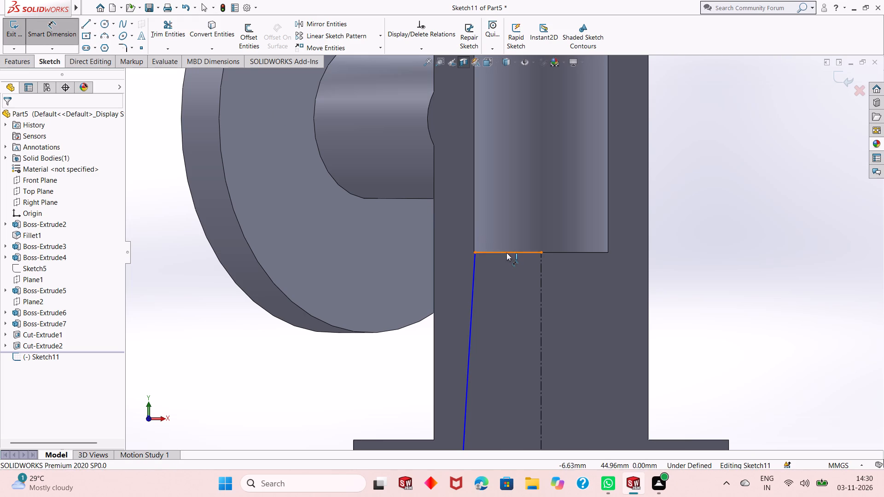
click(506, 253)
click(509, 225)
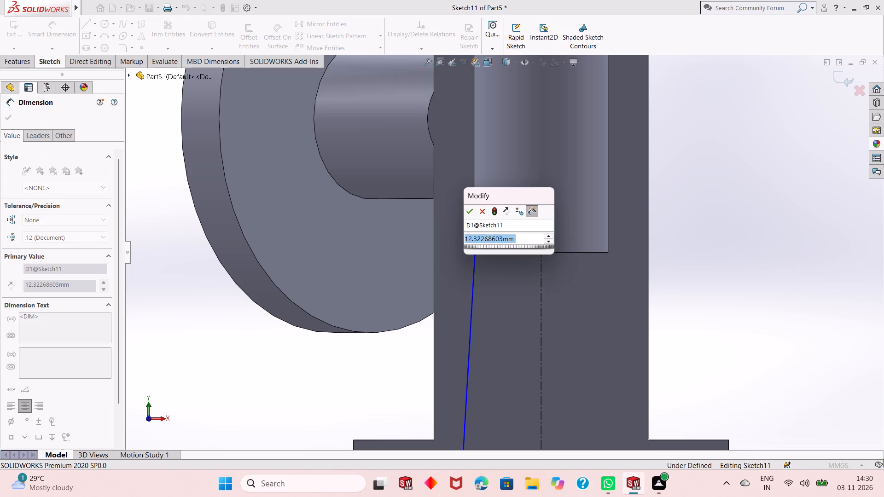
text(12.5)
key(Return)
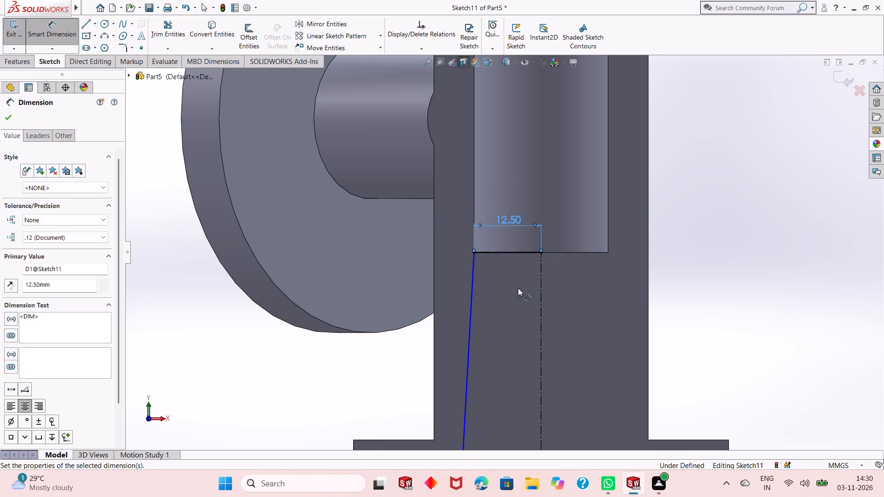
Dimension the profile's bottom line on the plate's underside to 15 mm.
scroll(518, 289, up, 2)
click(499, 420)
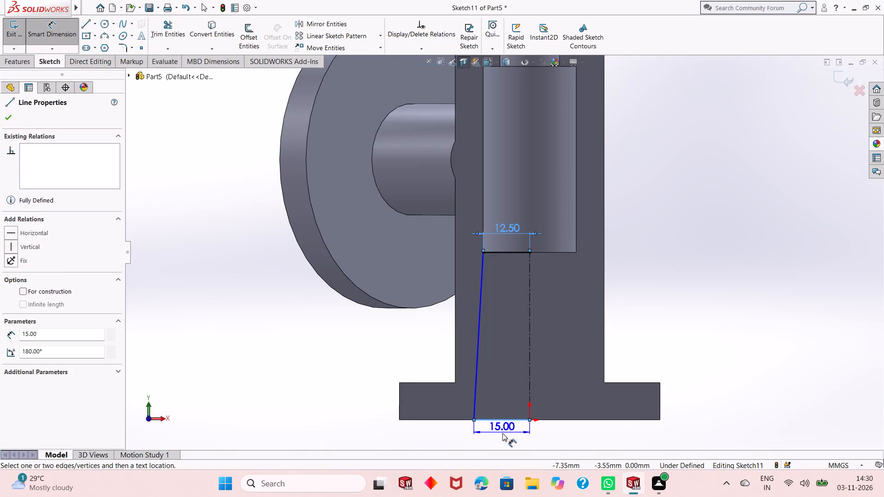
click(502, 433)
key(Return)
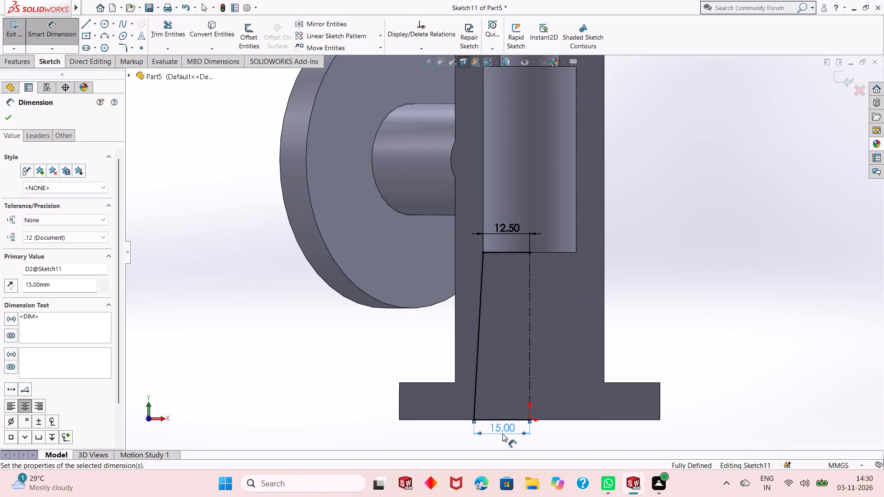
scroll(502, 433, up, 2)
right_click(609, 204)
click(625, 232)
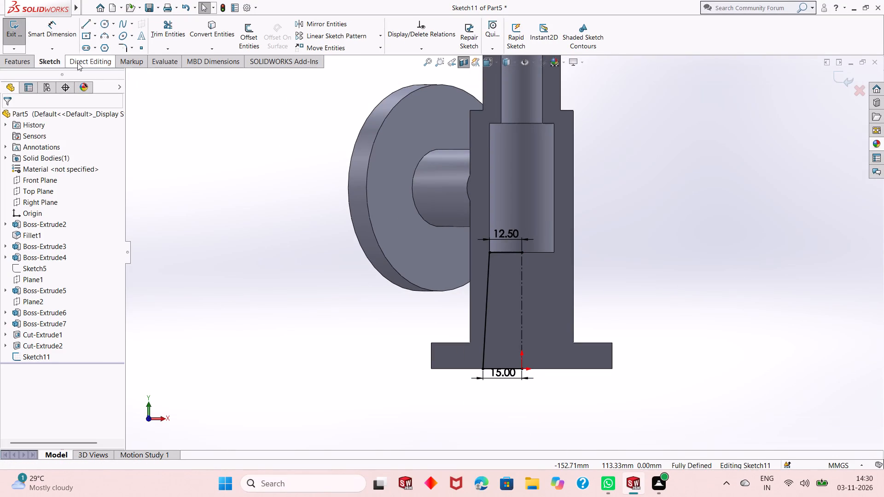
Cut the tapered profile out of the shaft and plate as a 360° blind Revolved Cut about the vertical centerline.
click(23, 62)
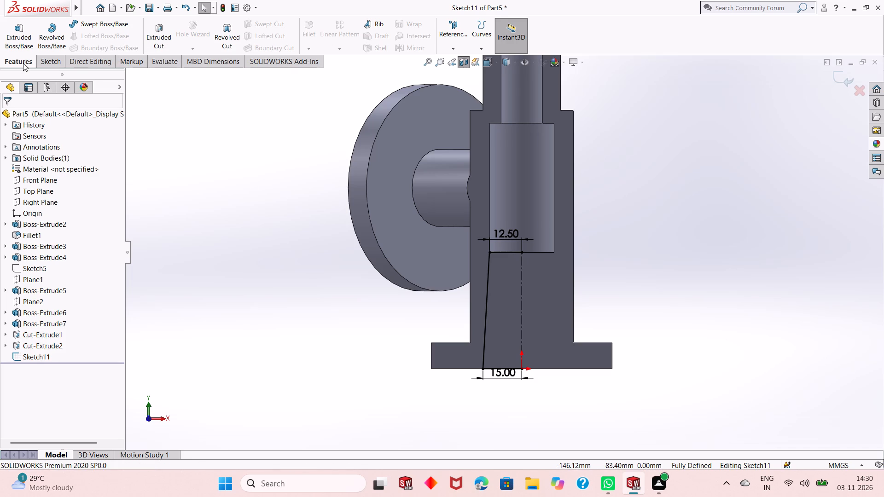
click(226, 35)
click(463, 242)
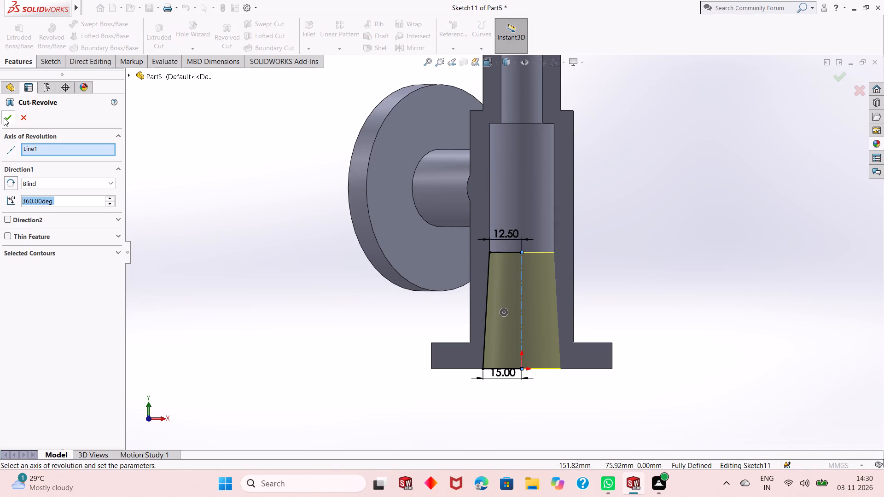
click(4, 118)
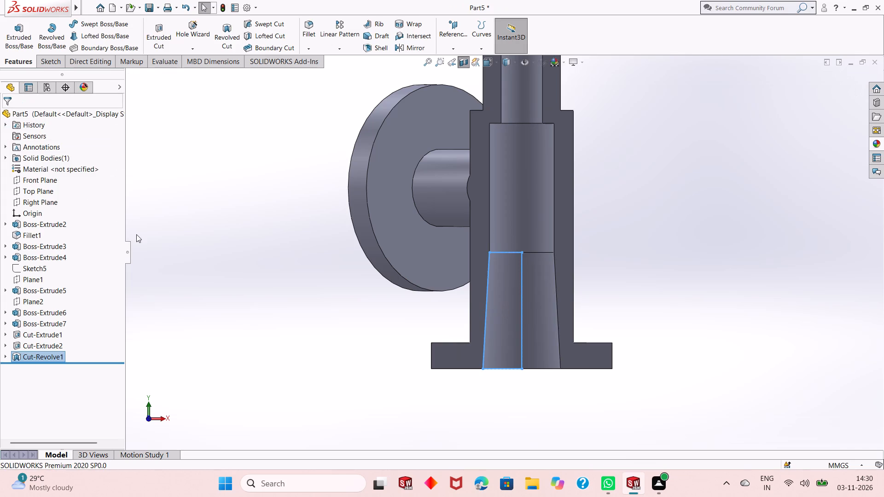
click(342, 303)
Examine the sectioned bore with its tapered lower part and switch the section view off.
scroll(501, 278, up, 1)
scroll(515, 193, down, 1)
scroll(502, 233, up, 1)
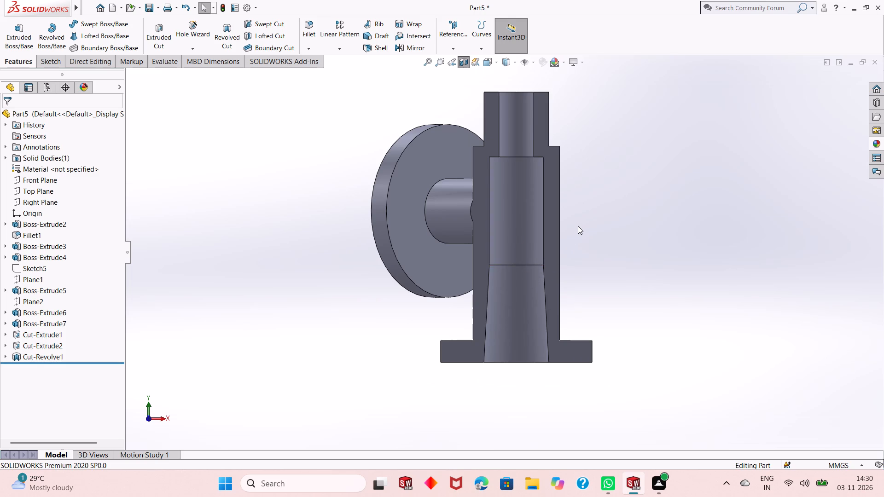
scroll(579, 225, up, 1)
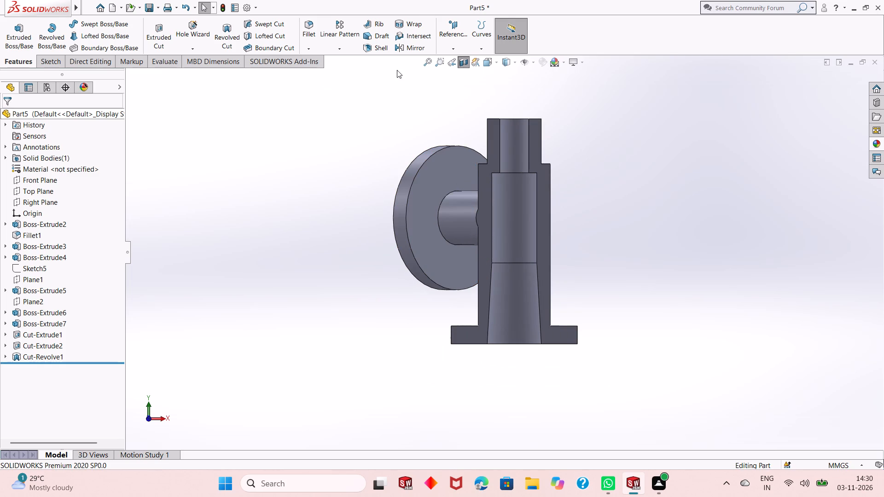
click(461, 67)
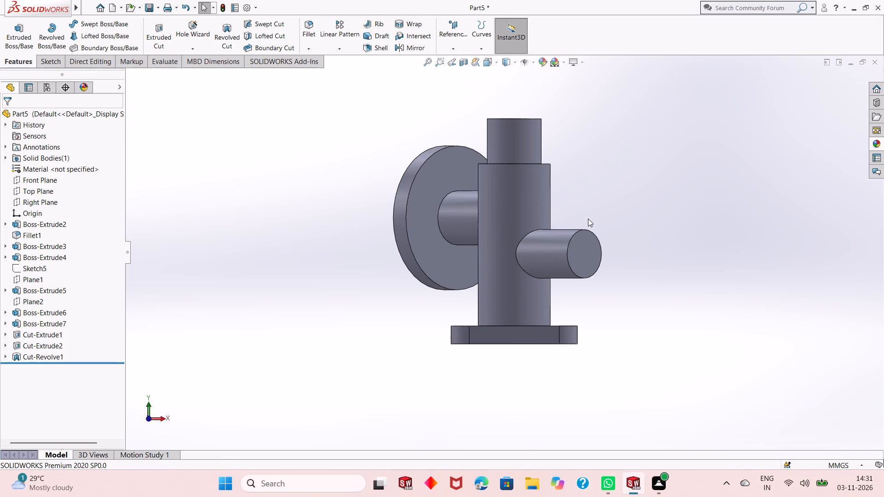
Sketch a circle about 15.7 mm in diameter on the side branch's end face, concentric with the branch.
middle_drag(590, 219, 611, 213)
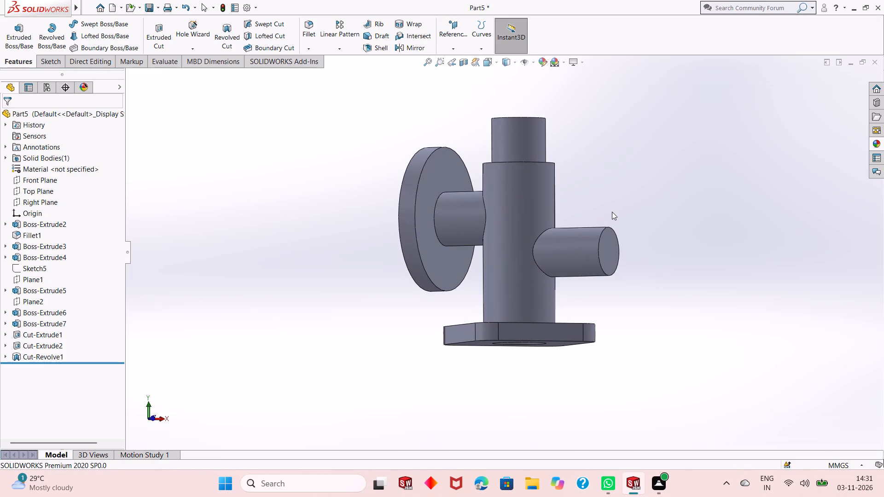
click(611, 238)
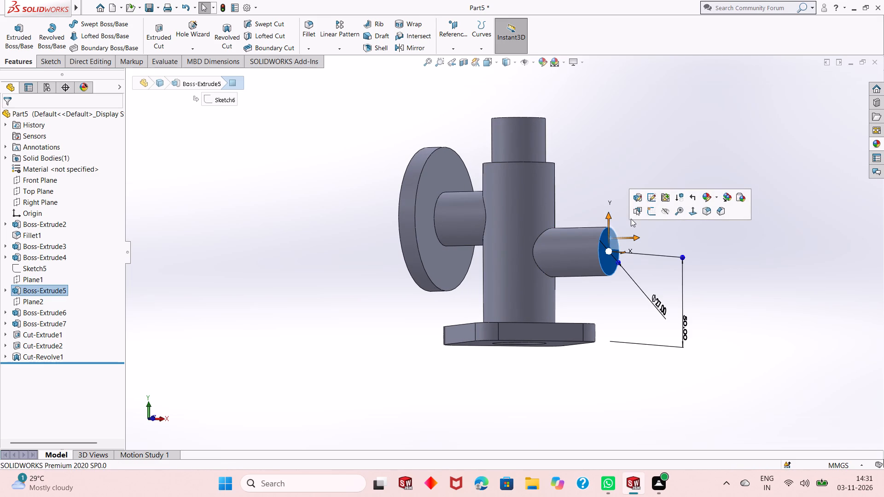
click(651, 212)
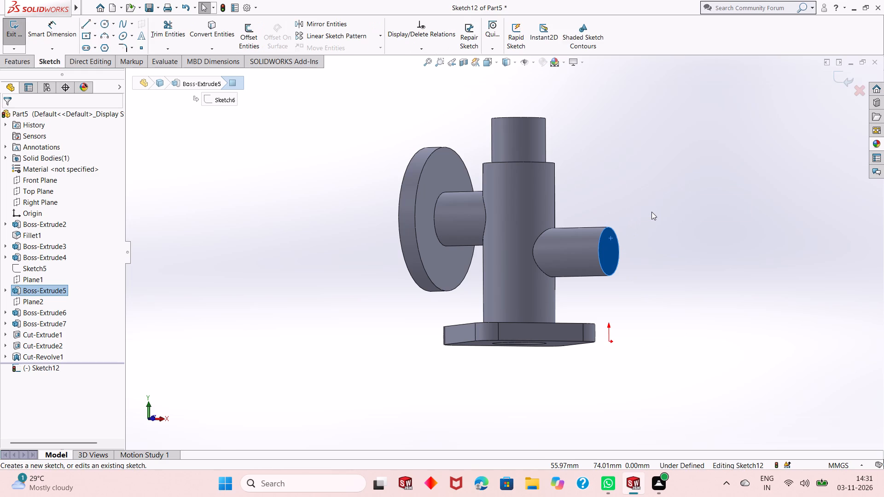
key(ctrl+8)
scroll(536, 302, up, 1)
click(609, 275)
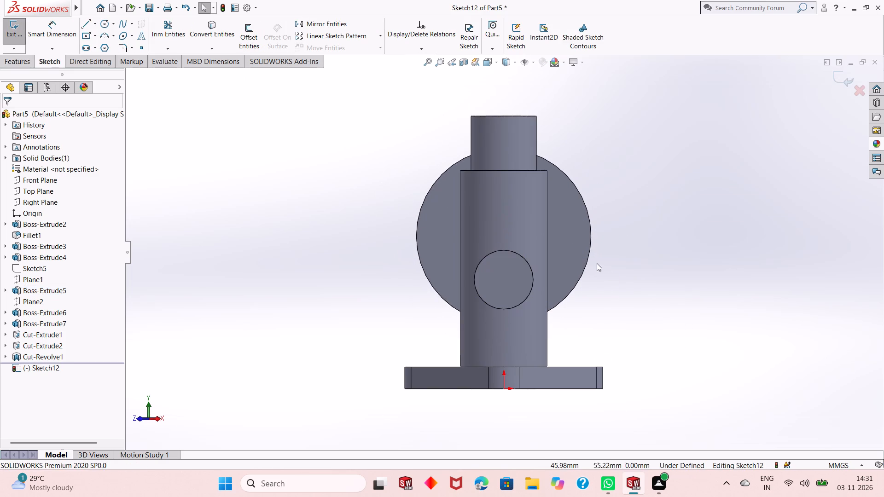
click(107, 23)
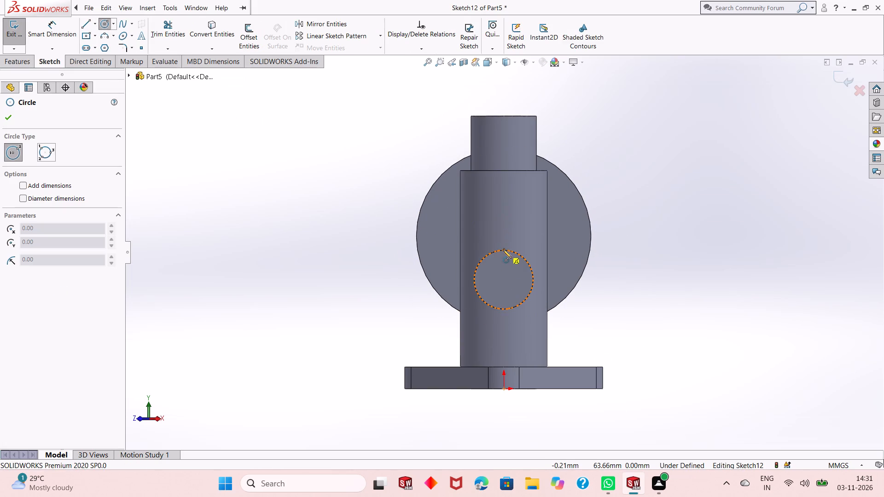
click(504, 280)
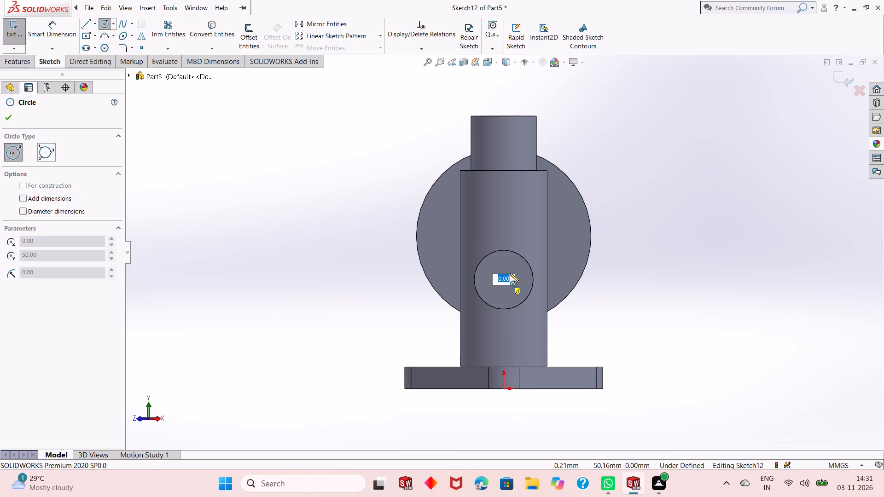
click(516, 267)
right_click(249, 166)
click(261, 178)
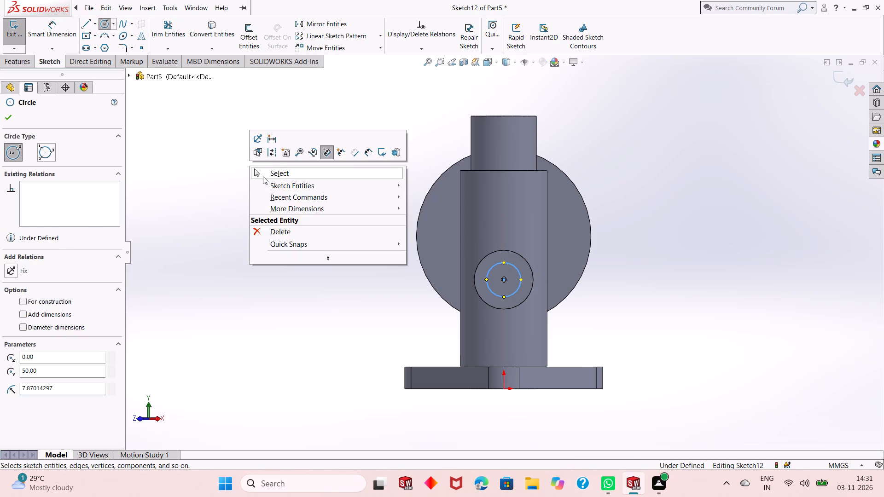
Dimension the circle on the side branch's end face to a diameter of 15 mm.
click(47, 30)
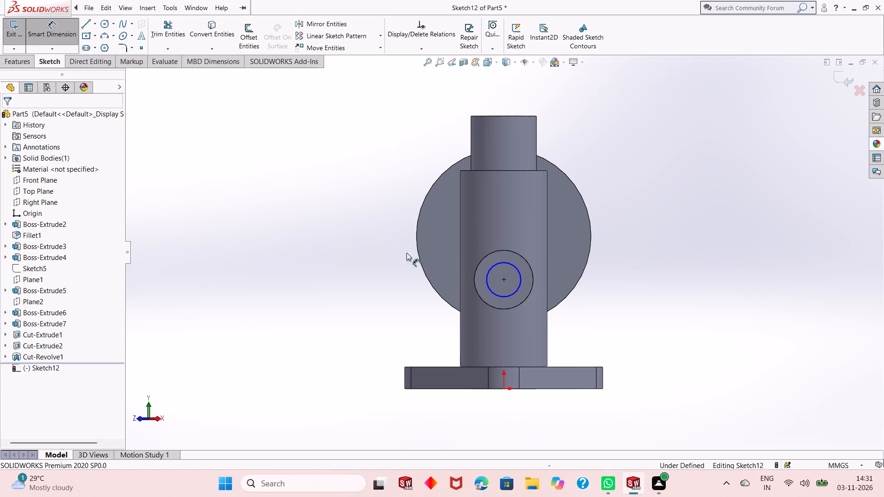
click(490, 289)
click(370, 350)
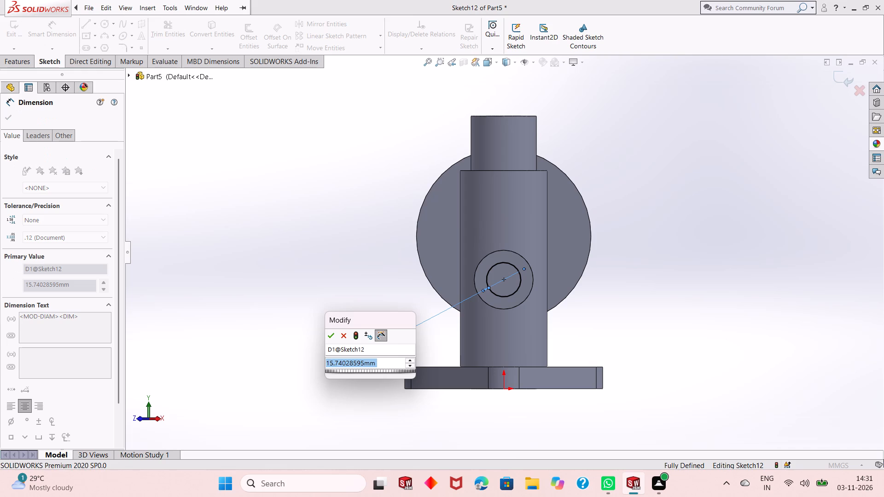
text(15)
key(Return)
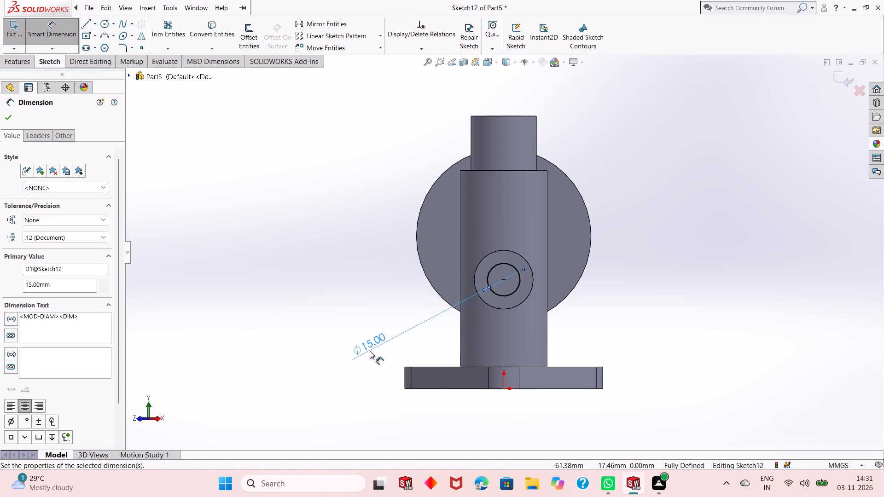
right_click(298, 181)
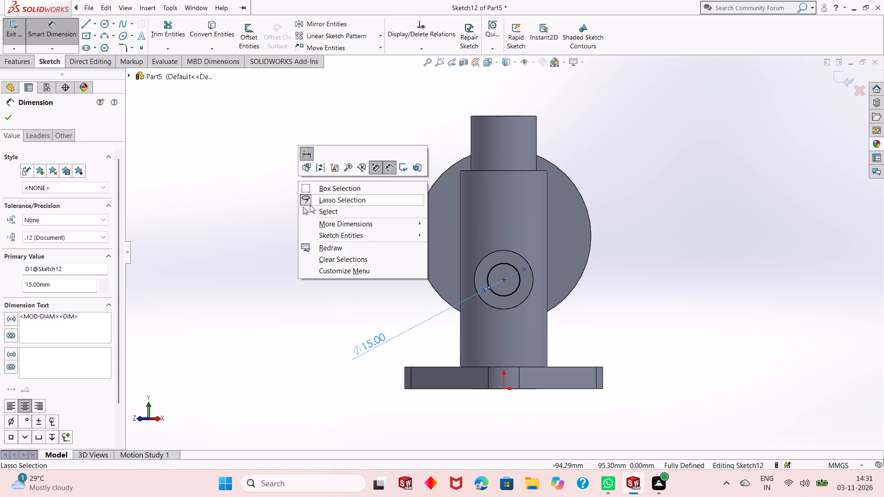
click(312, 214)
Cut the 15 mm circle into the side branch as a blind Extruded Cut 50 mm deep.
click(12, 64)
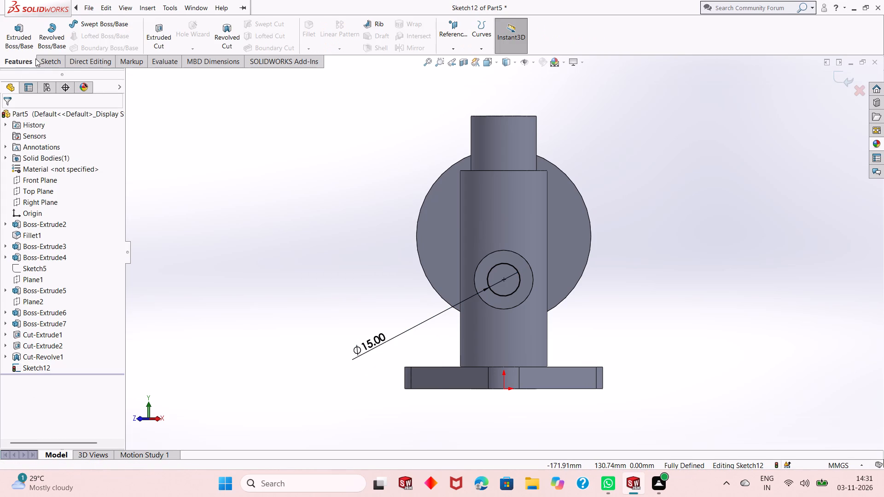
click(157, 39)
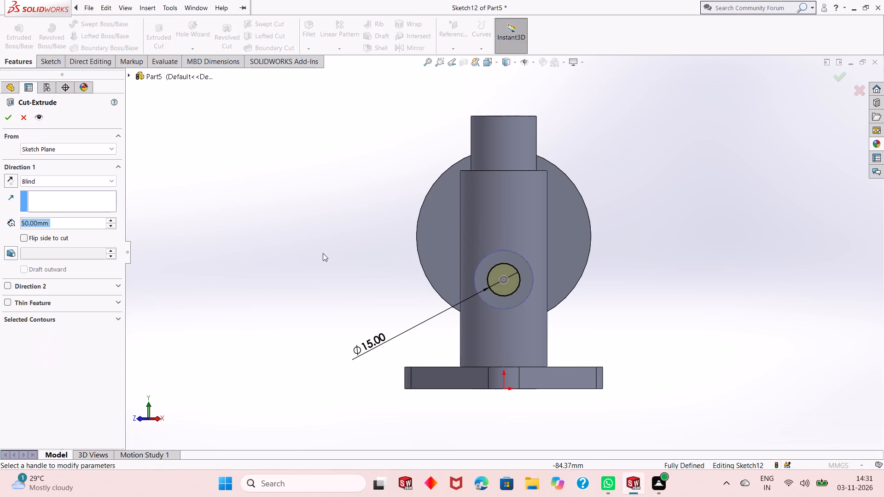
middle_drag(355, 301, 447, 312)
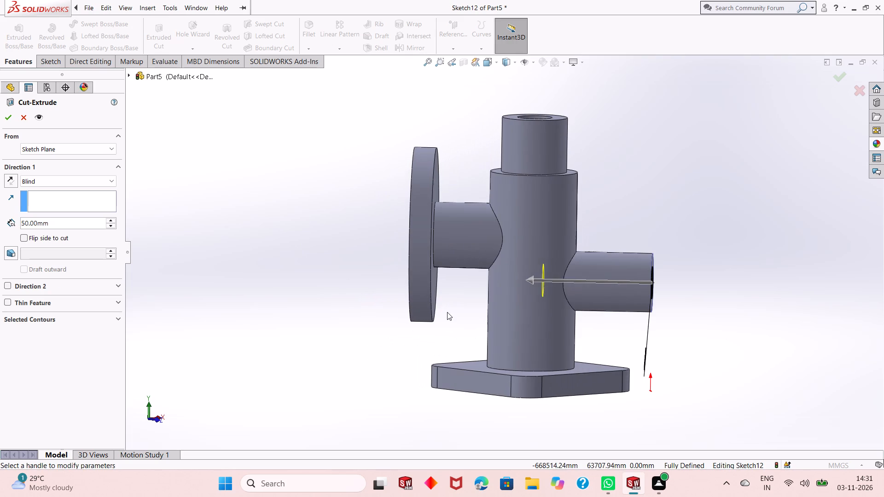
click(7, 119)
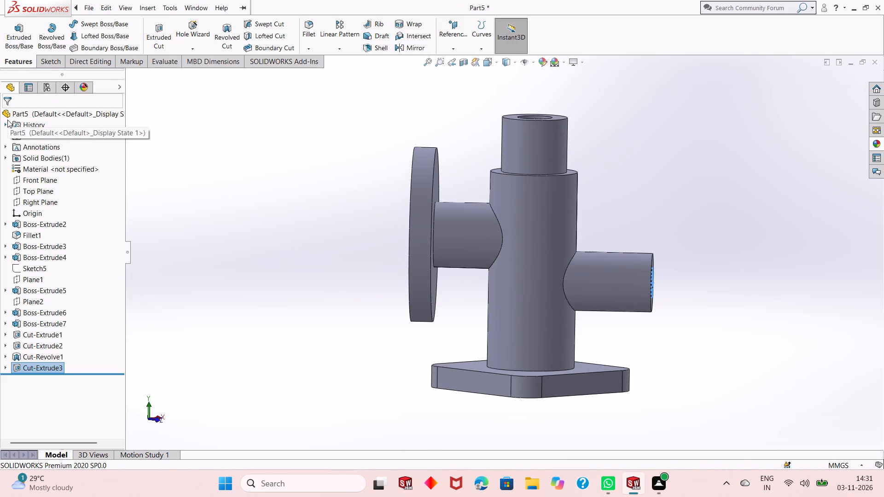
click(229, 238)
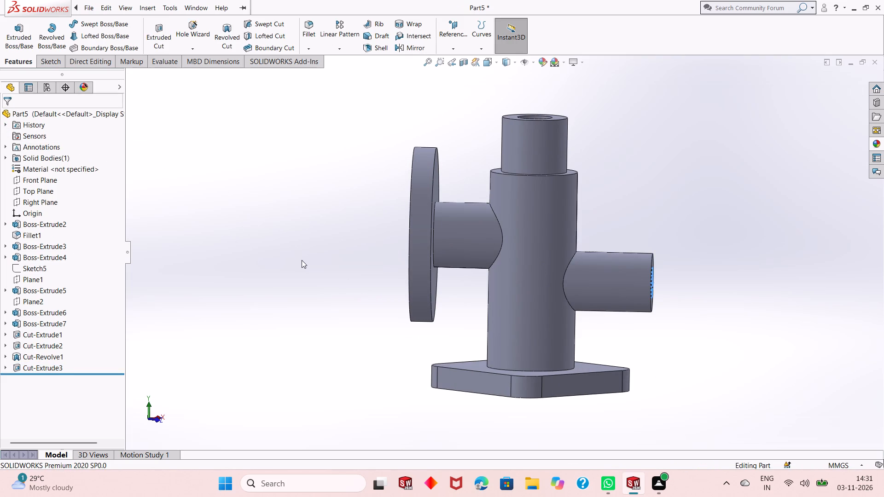
Sketch a circle about 34.4 mm in diameter on the flange's outer face, concentric with the flange.
middle_drag(302, 261, 379, 237)
click(456, 221)
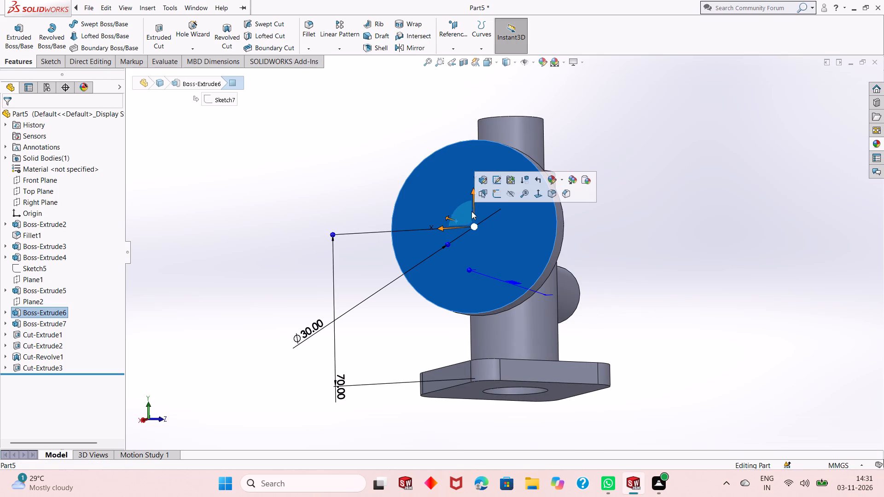
click(497, 194)
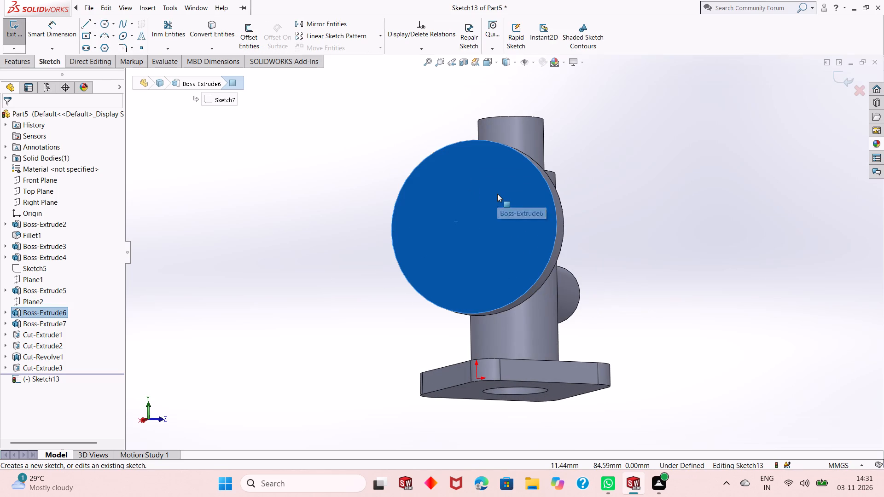
key(ctrl+8)
scroll(500, 225, up, 1)
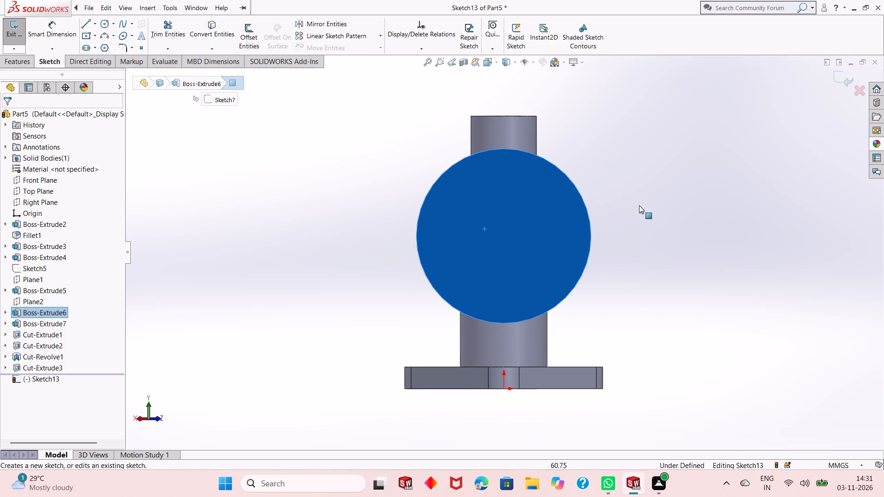
click(639, 205)
click(101, 26)
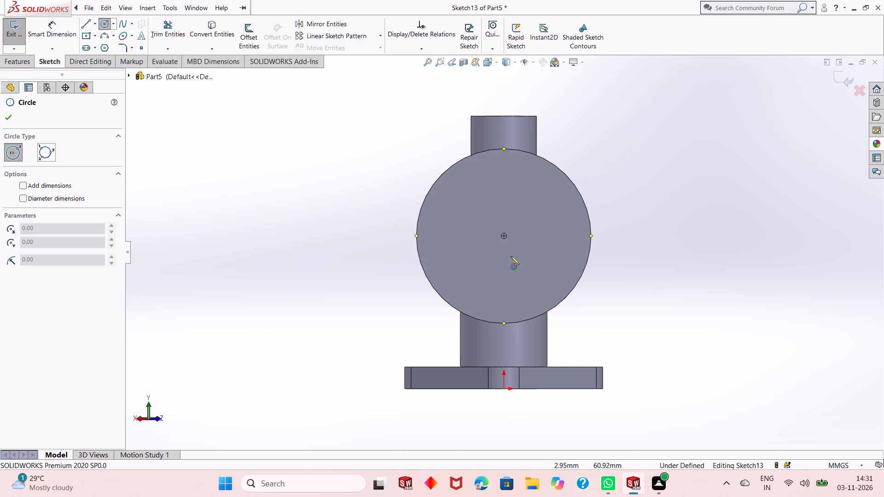
click(503, 236)
click(524, 205)
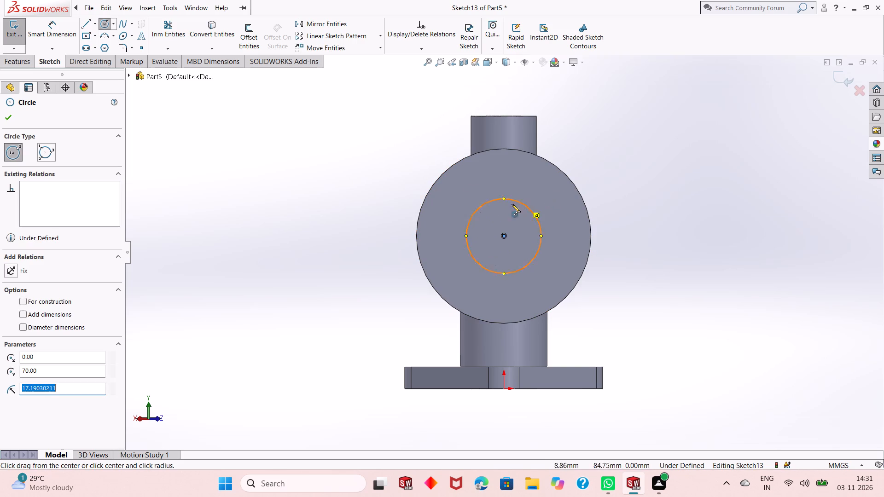
right_click(239, 188)
click(264, 196)
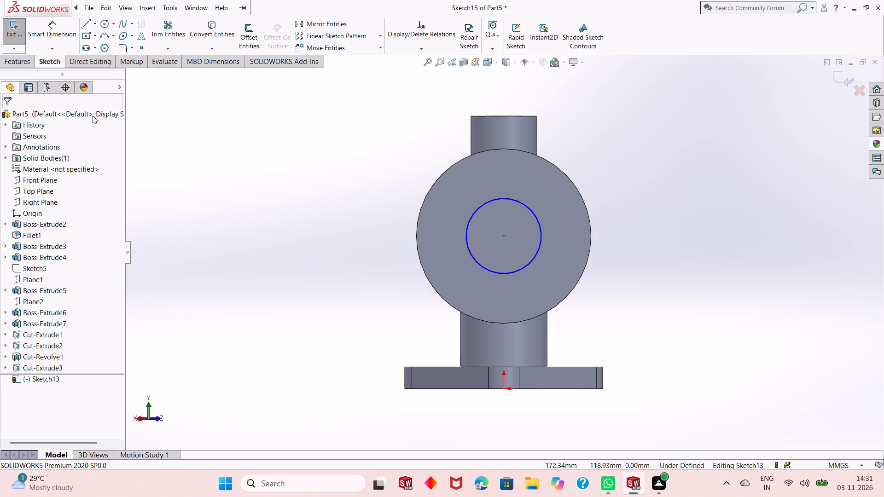
Dimension the circle on the flange face to a diameter of 40 mm.
click(59, 25)
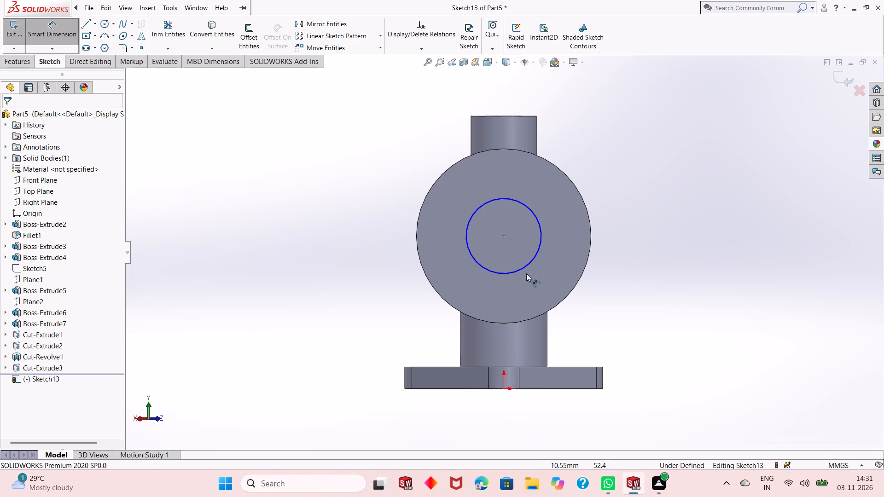
click(523, 268)
click(664, 343)
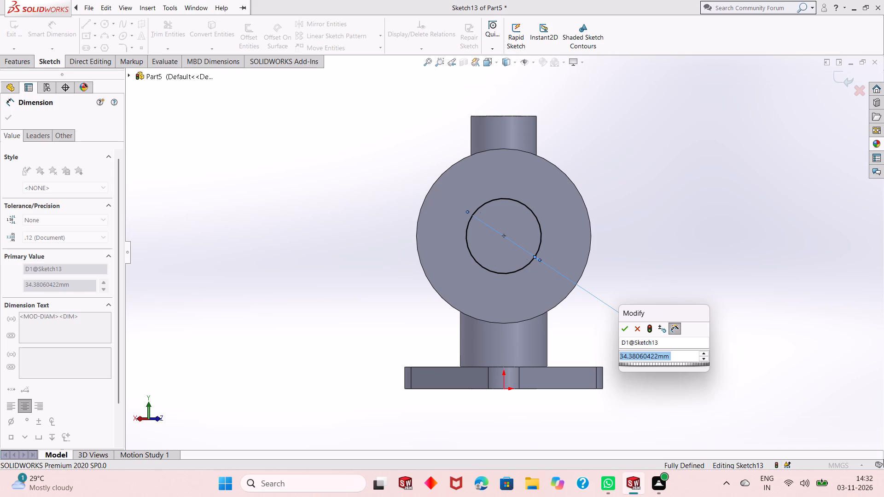
text(40)
key(Return)
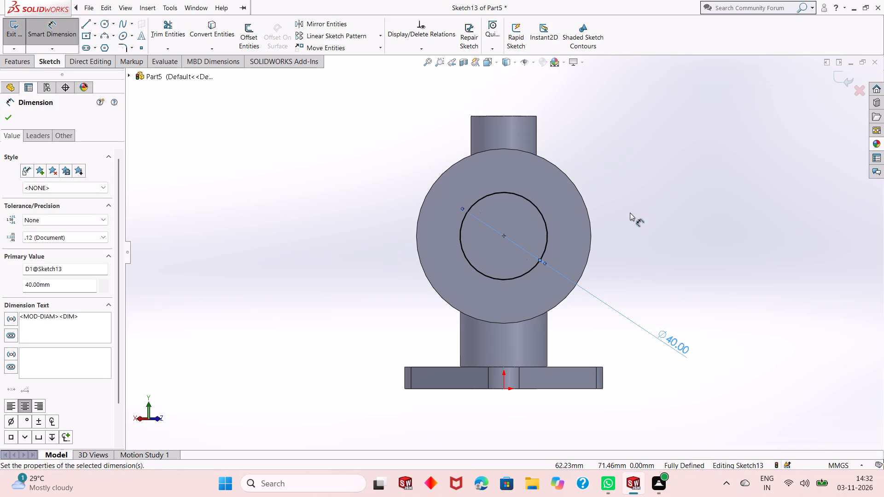
right_click(612, 150)
click(622, 183)
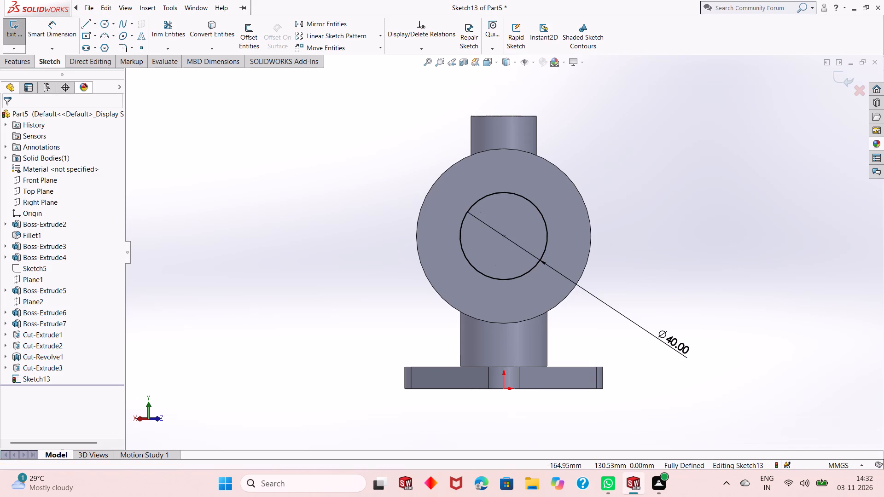
Cut the 40 mm circle into the flange face as a blind Extruded Cut 2 mm deep.
click(26, 64)
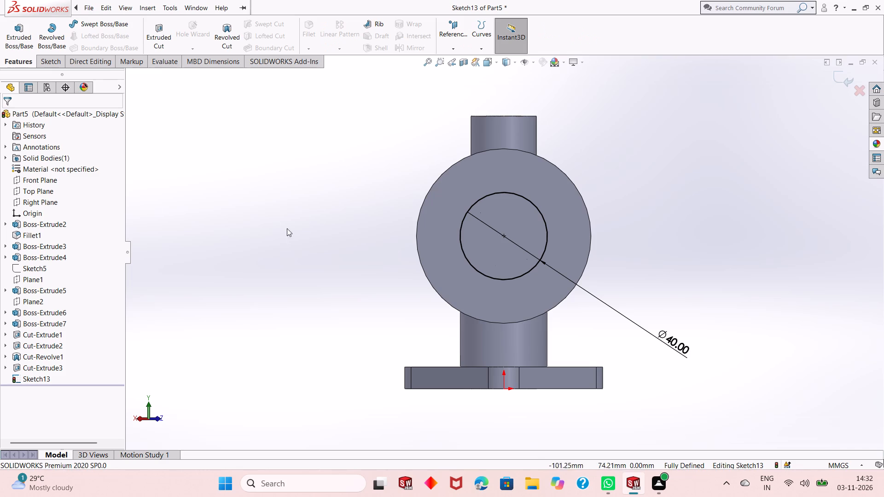
middle_drag(365, 257, 284, 280)
middle_drag(286, 280, 289, 281)
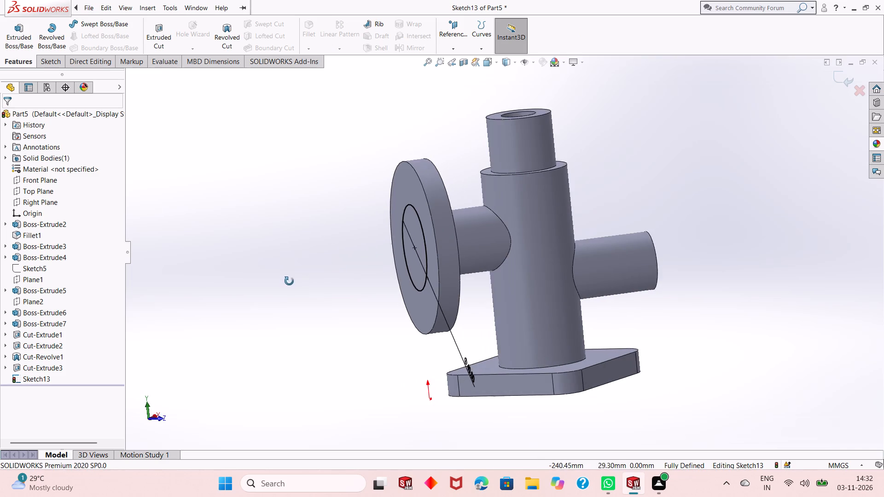
middle_drag(289, 281, 318, 286)
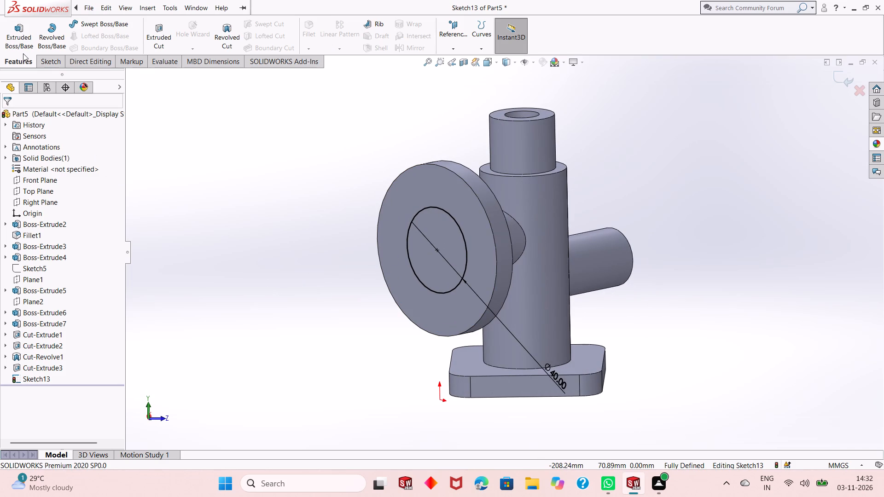
click(160, 34)
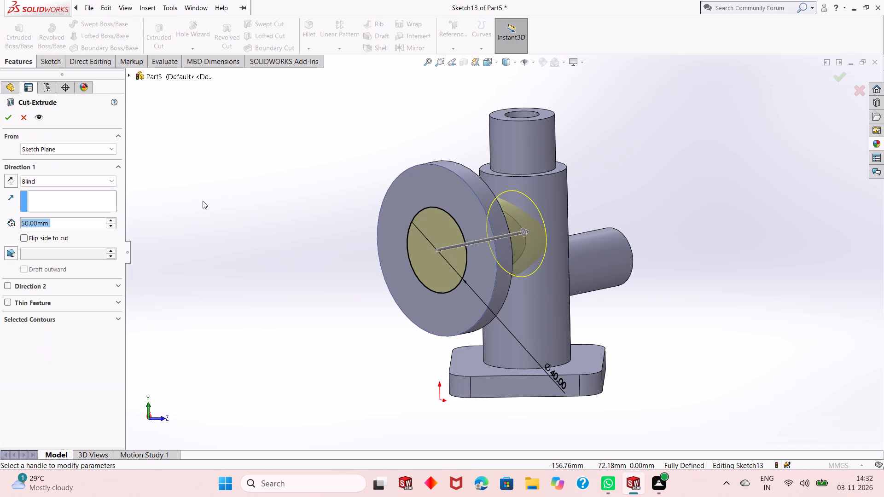
key(2)
key(Return)
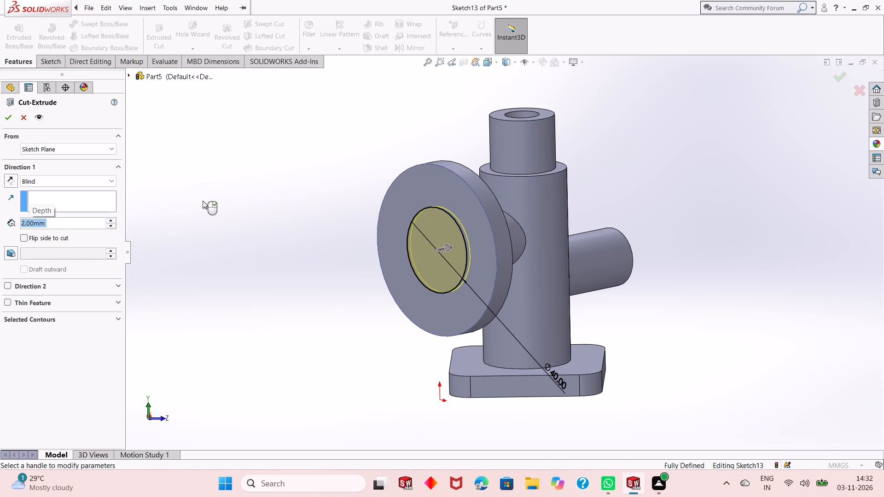
click(9, 119)
click(277, 243)
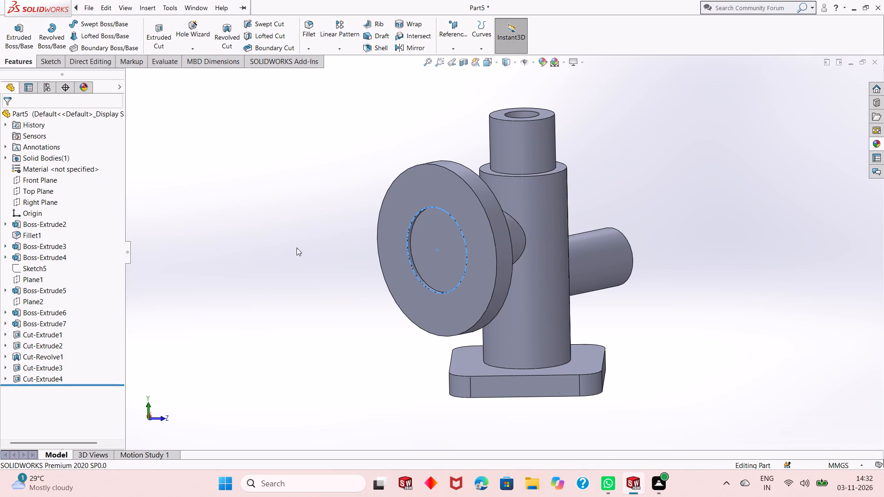
Examine the shallow round recess in the flange face from several angles.
scroll(528, 246, down, 1)
scroll(355, 343, down, 1)
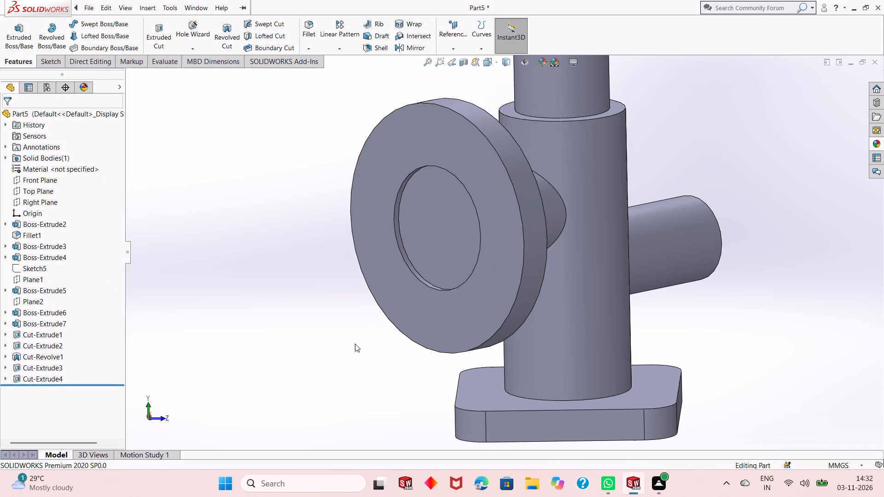
middle_drag(355, 344, 353, 322)
scroll(353, 319, up, 2)
scroll(514, 227, down, 2)
scroll(424, 343, up, 2)
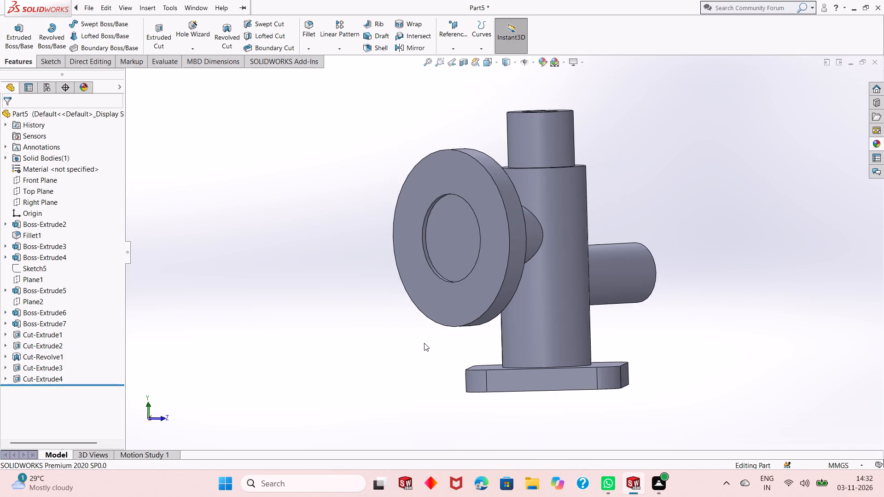
middle_drag(415, 350, 473, 373)
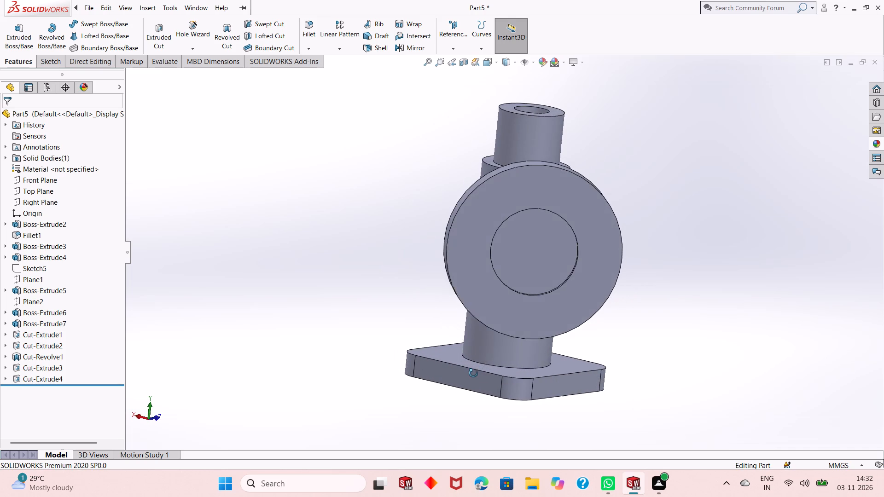
Sketch a circle about 24.2 mm in diameter on the floor of the flange recess, concentric with the recess.
middle_drag(473, 373, 468, 374)
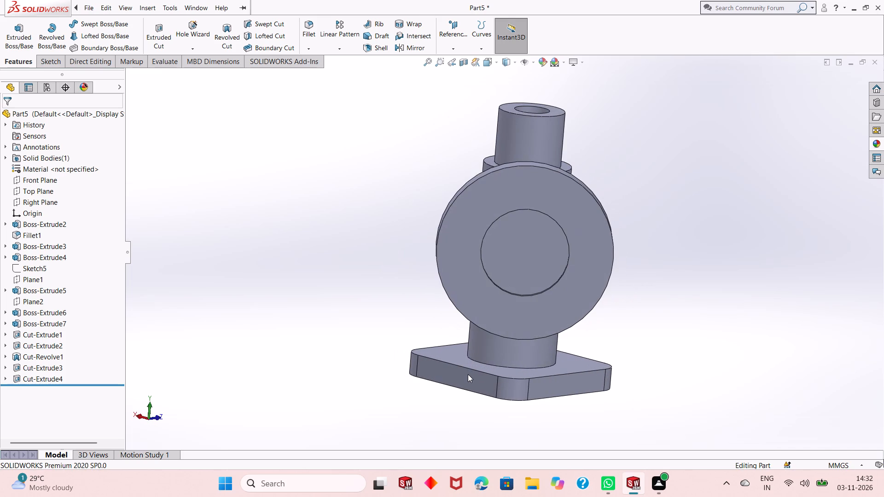
click(524, 250)
click(568, 227)
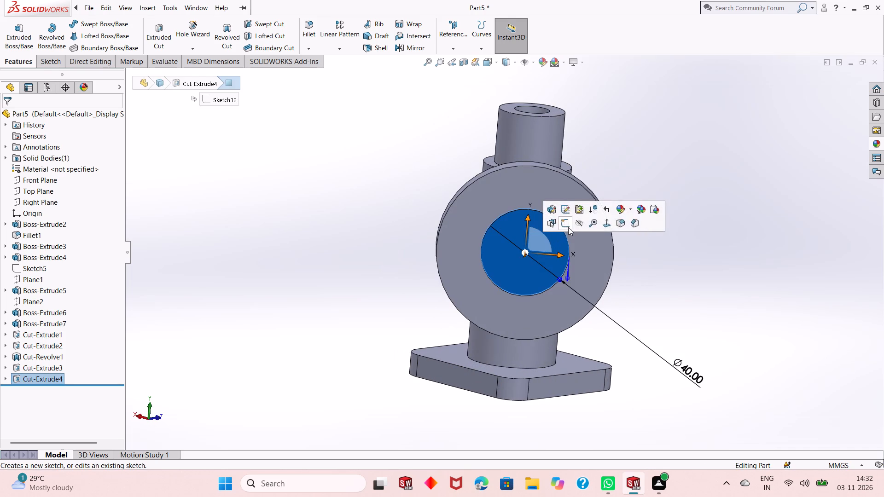
key(ctrl+8)
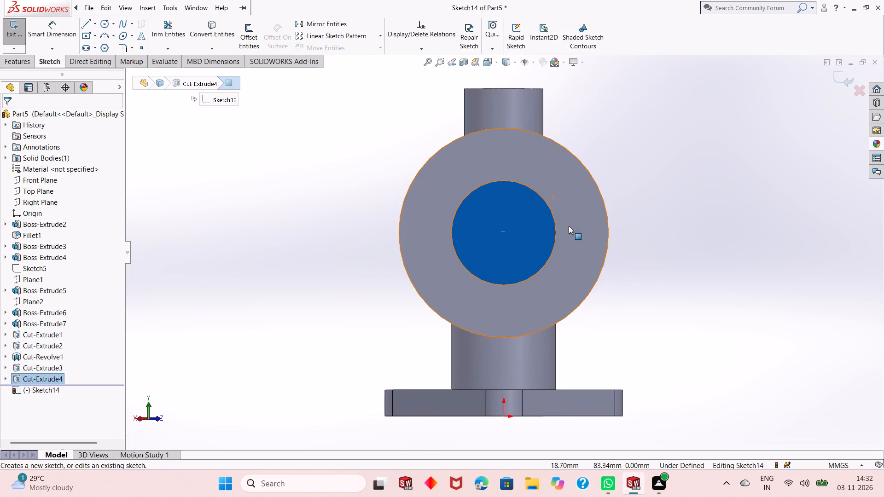
click(637, 197)
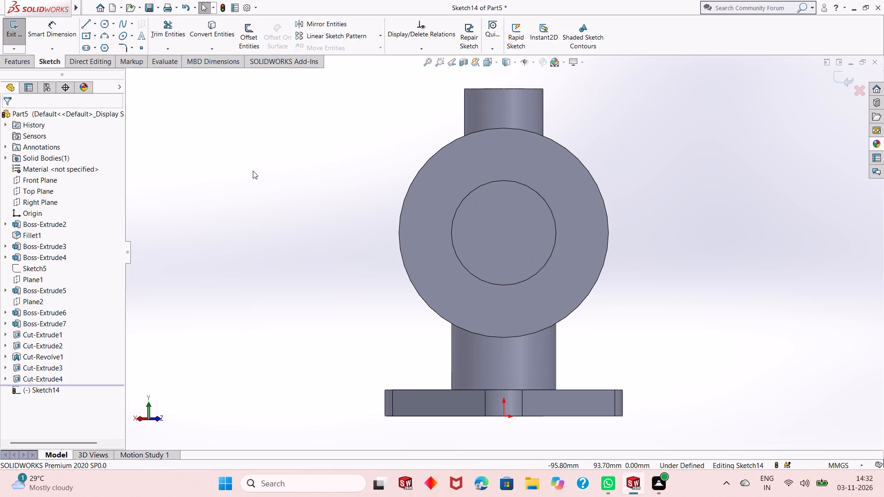
click(103, 24)
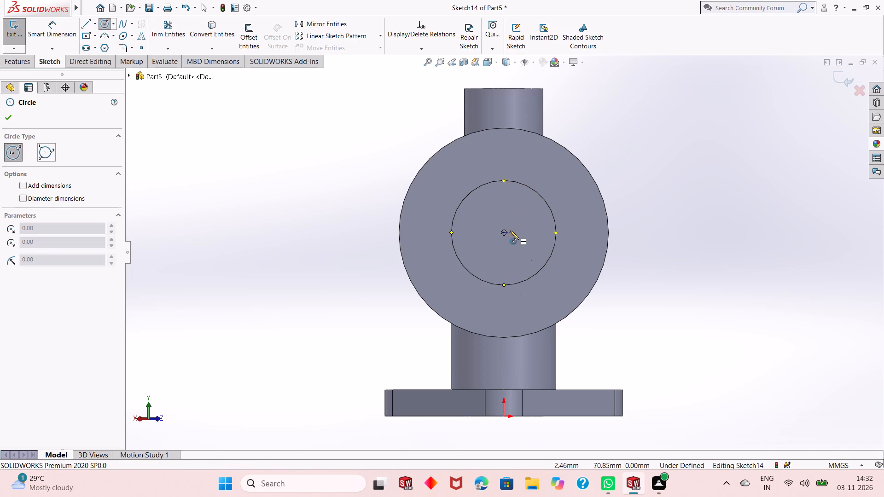
click(503, 232)
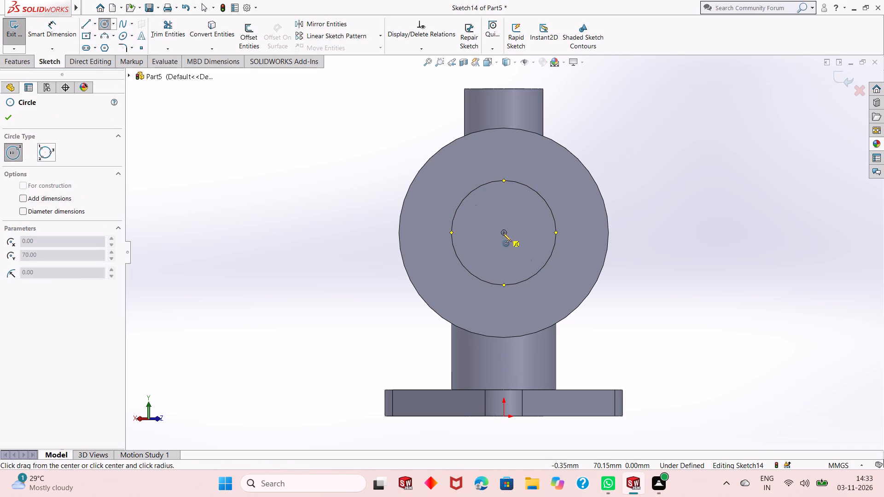
click(500, 264)
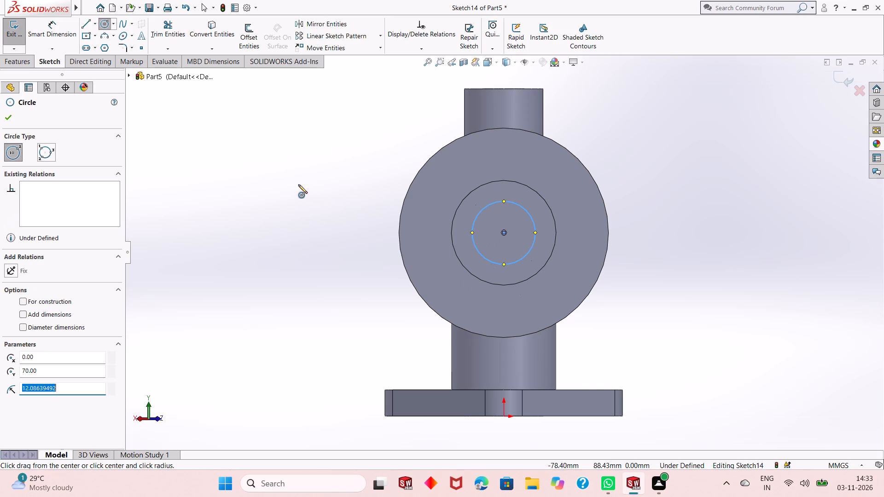
right_click(298, 185)
click(355, 191)
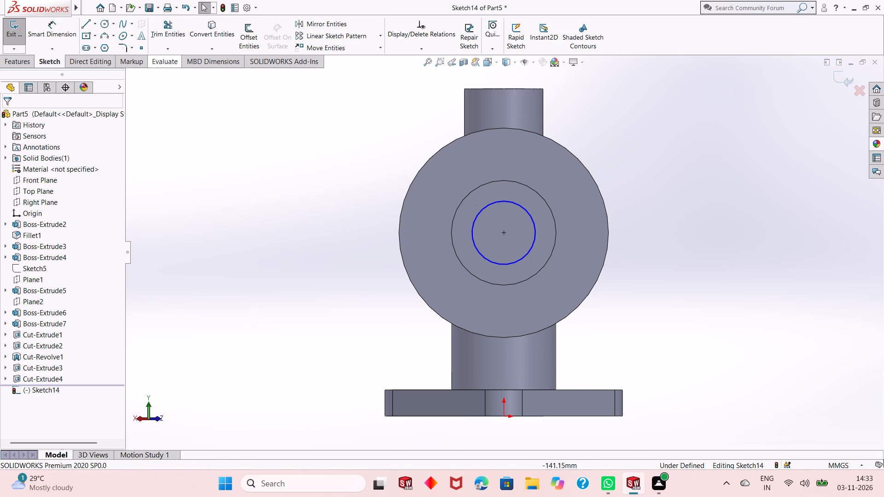
Dimension the circle on the recess floor to a diameter of 15 mm.
click(59, 33)
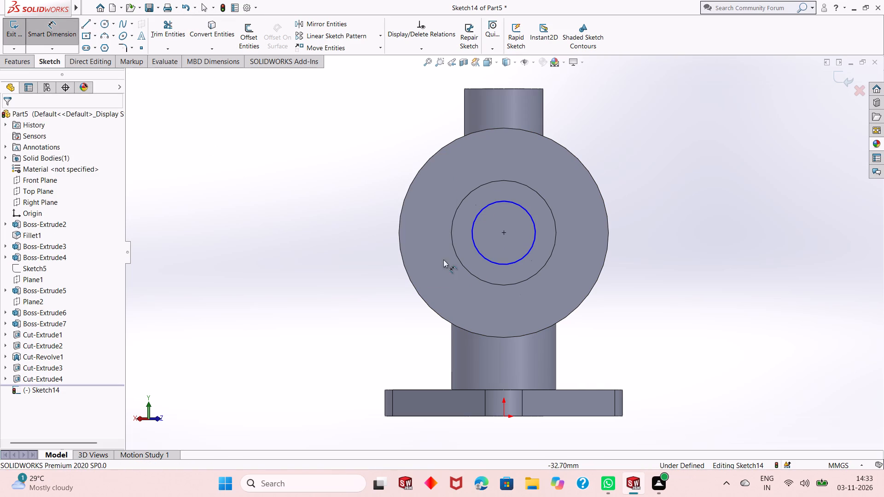
click(506, 262)
click(666, 300)
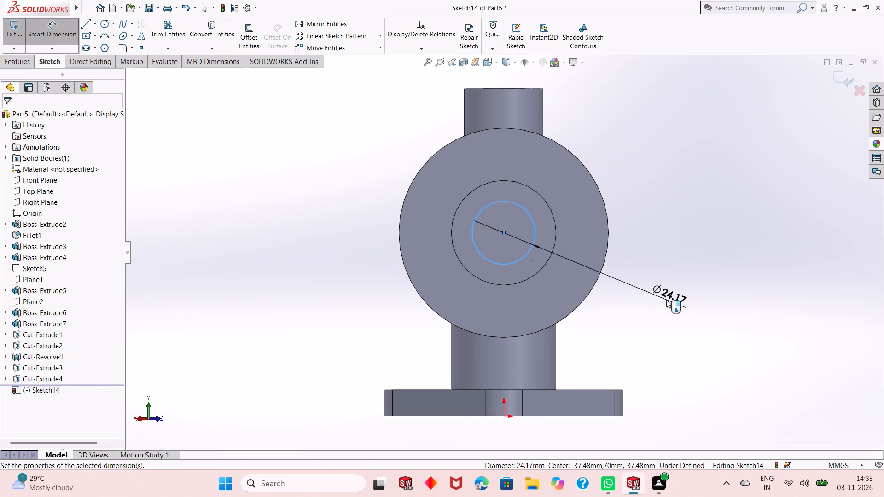
text(15)
key(Return)
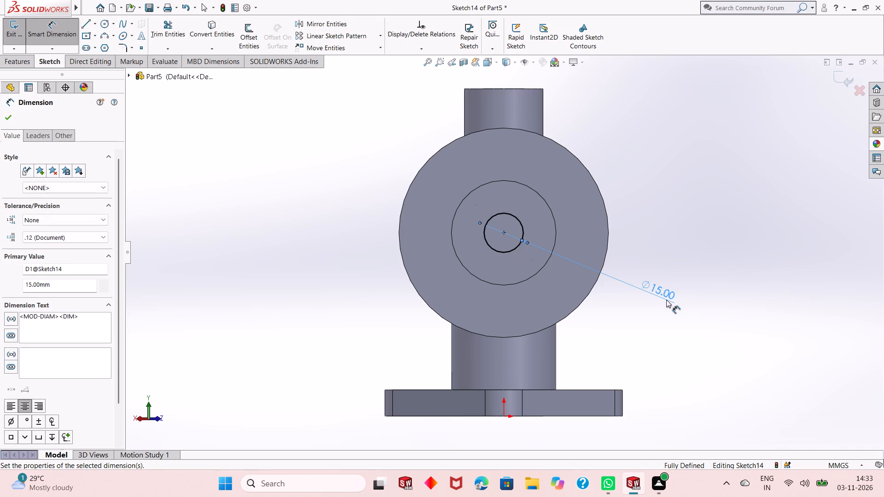
right_click(637, 176)
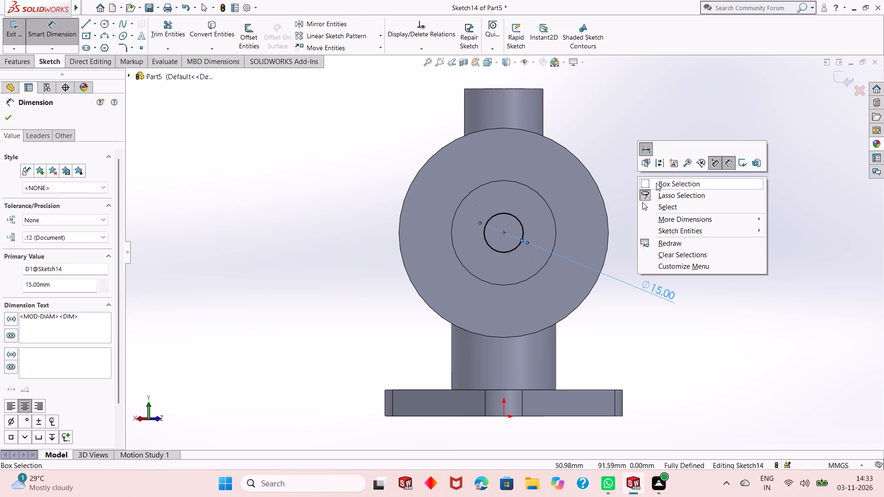
click(673, 209)
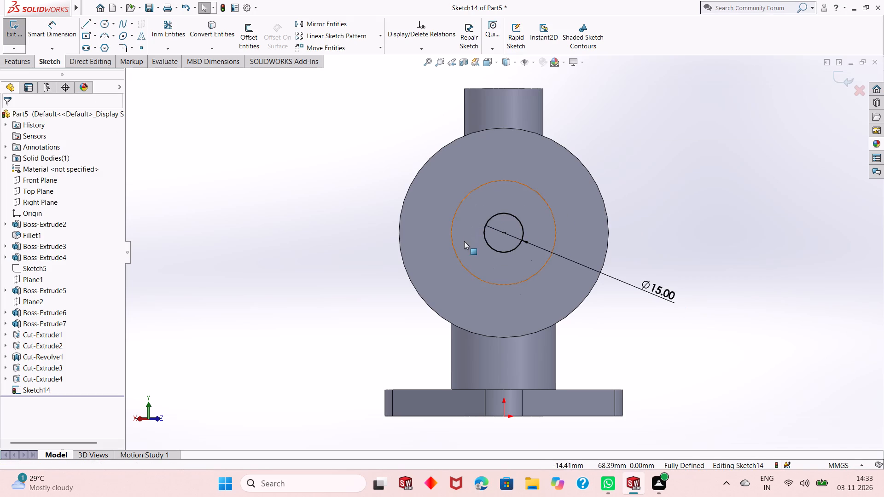
Cut the 15 mm circle through the flanged branch with an Extruded Cut ending Up To Next.
middle_drag(464, 244, 411, 275)
scroll(411, 275, up, 1)
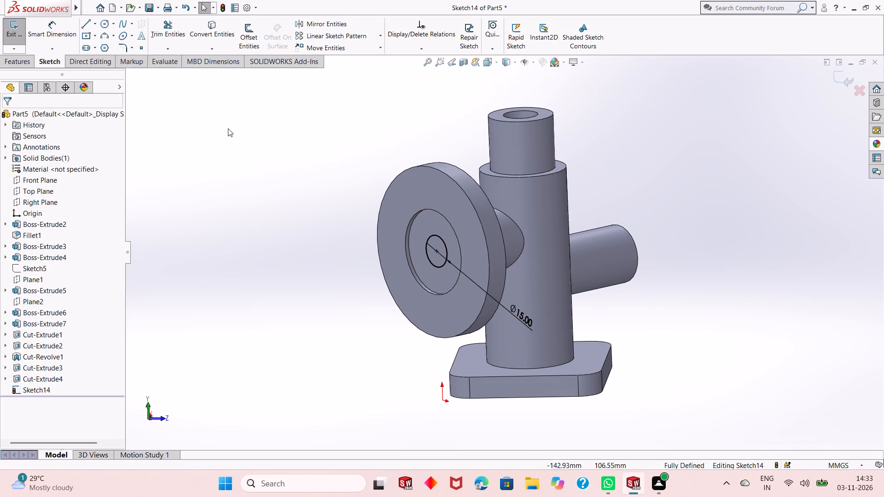
click(6, 61)
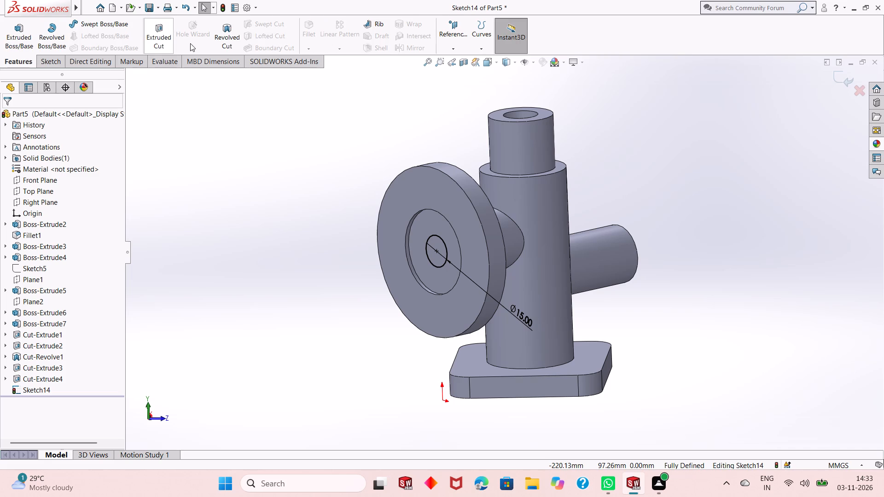
click(152, 35)
middle_drag(309, 301, 242, 262)
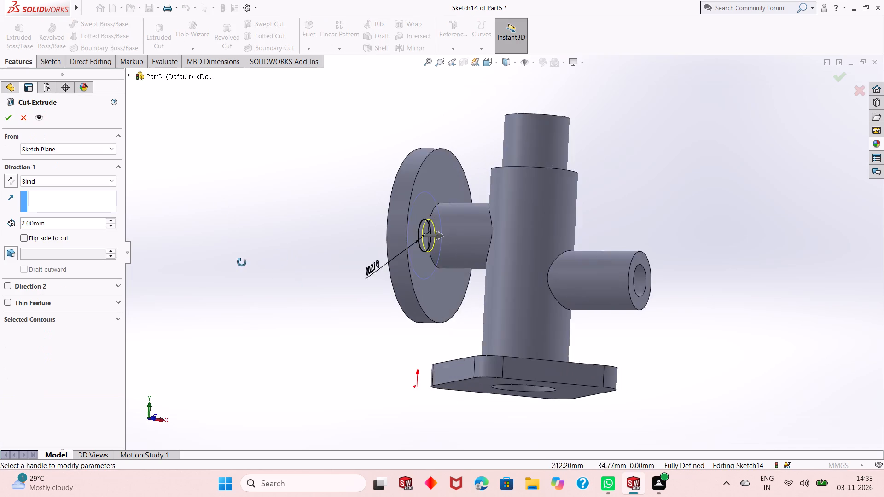
middle_drag(242, 262, 286, 295)
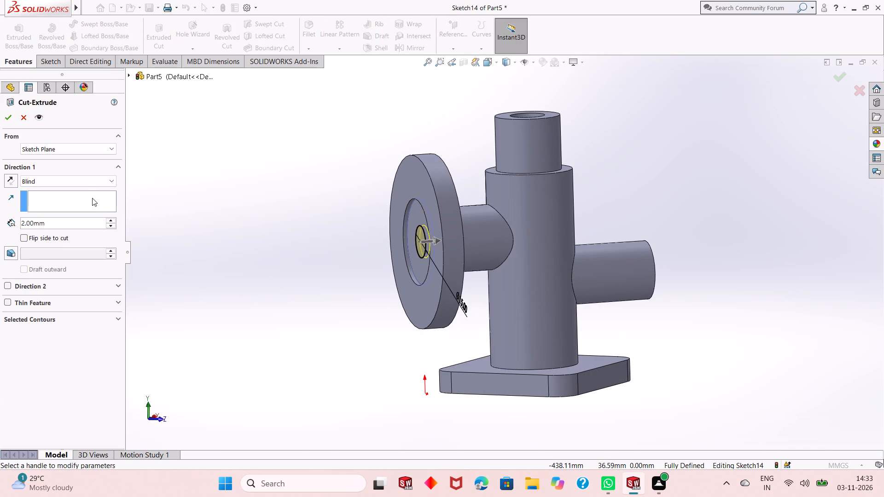
click(87, 181)
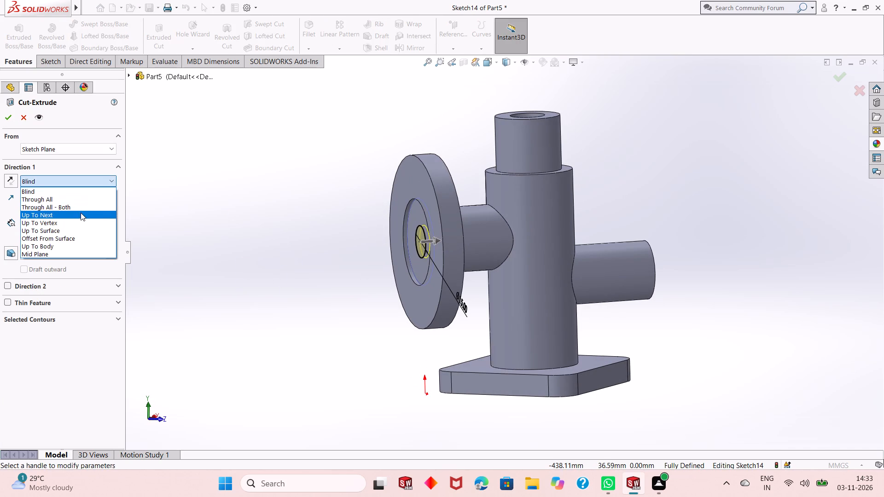
click(81, 213)
click(9, 118)
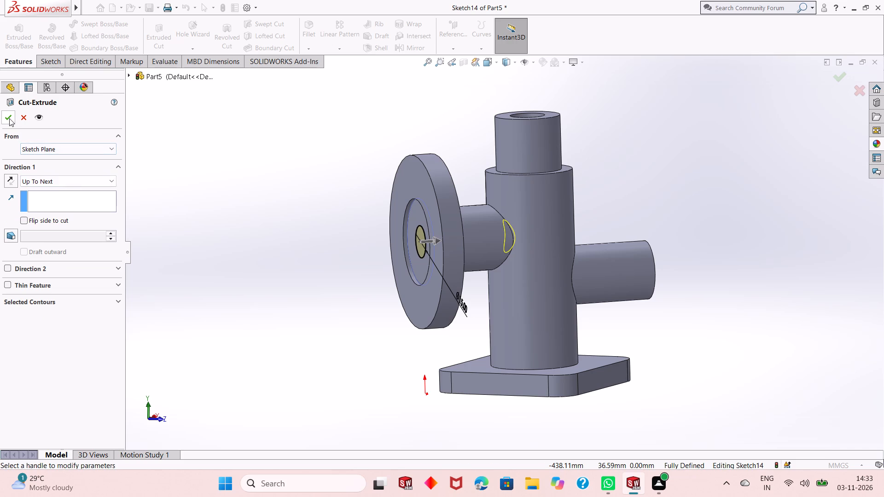
click(311, 259)
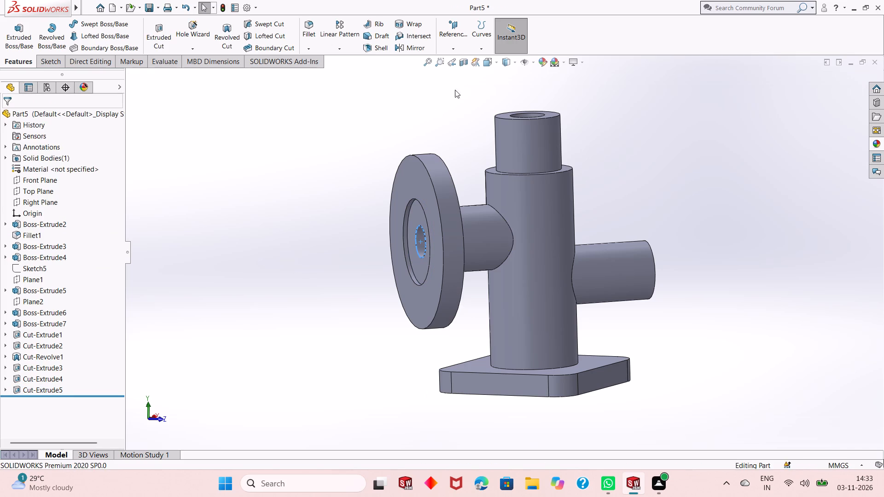
Examine the branch bores in a temporary Front Plane section view, tilting the section plane to about 328.6 degrees.
click(466, 67)
middle_drag(301, 224, 277, 208)
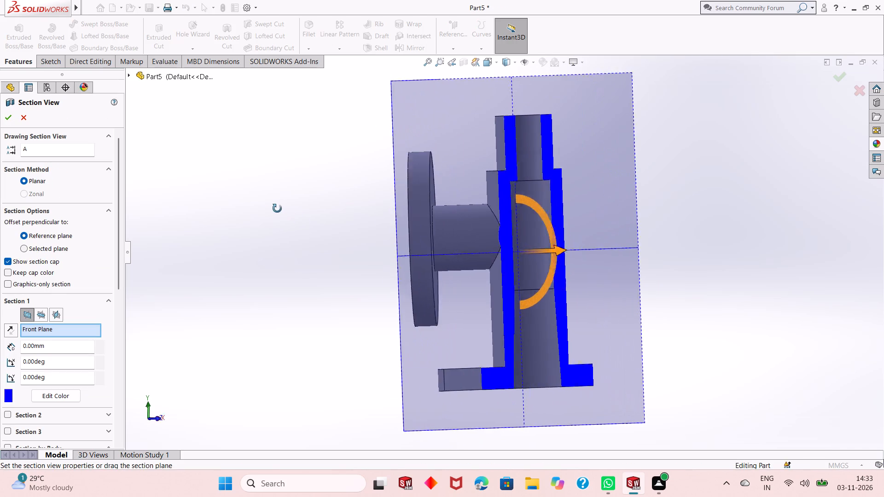
middle_drag(277, 208, 285, 278)
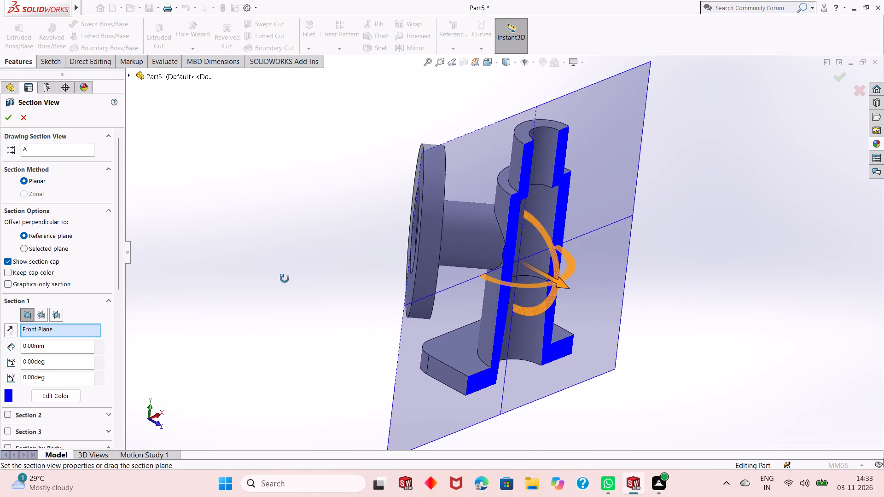
middle_drag(285, 278, 275, 237)
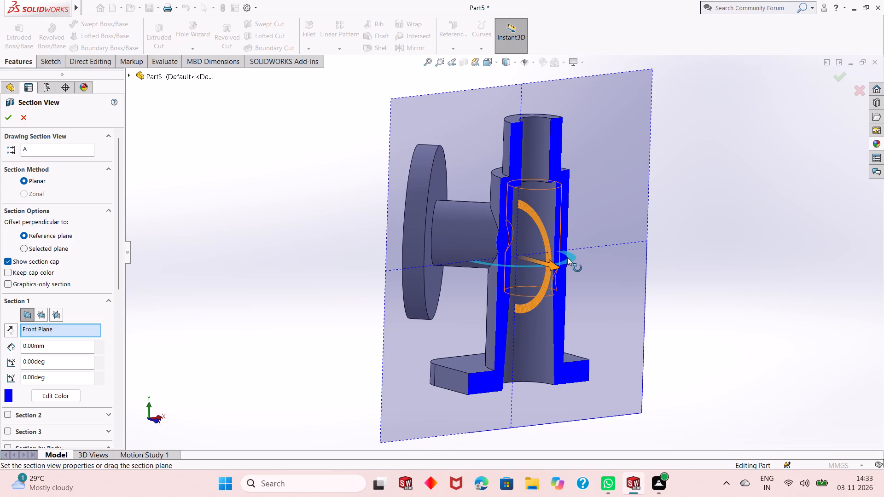
drag(570, 256, 550, 277)
middle_drag(281, 303, 309, 283)
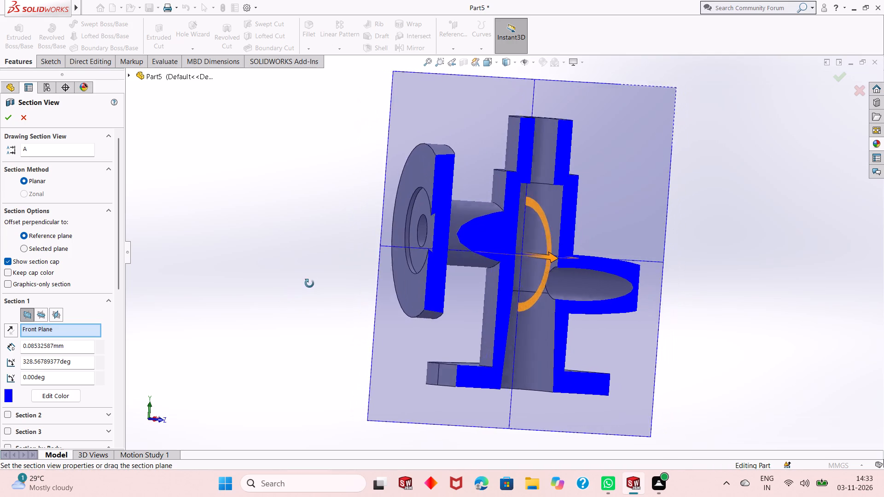
middle_drag(309, 283, 318, 283)
click(28, 116)
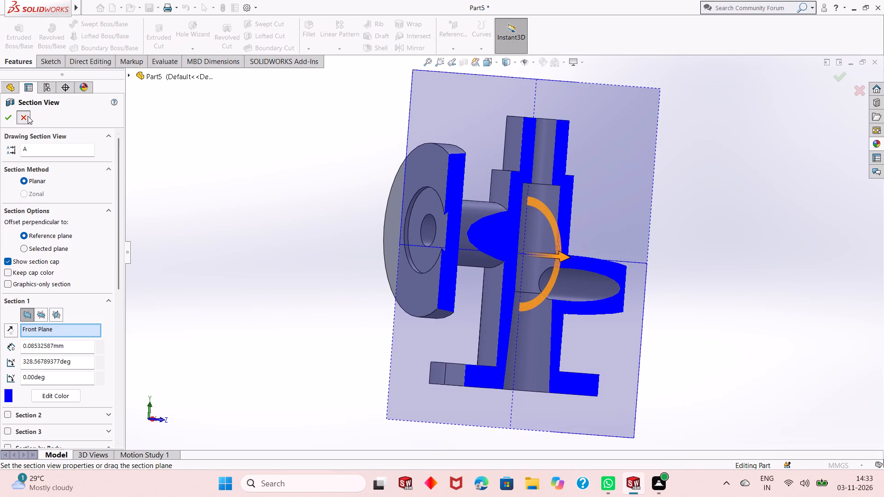
Examine the whole part from several angles, including the flange face, the side branch bore and the plate's underside.
middle_drag(339, 225, 325, 249)
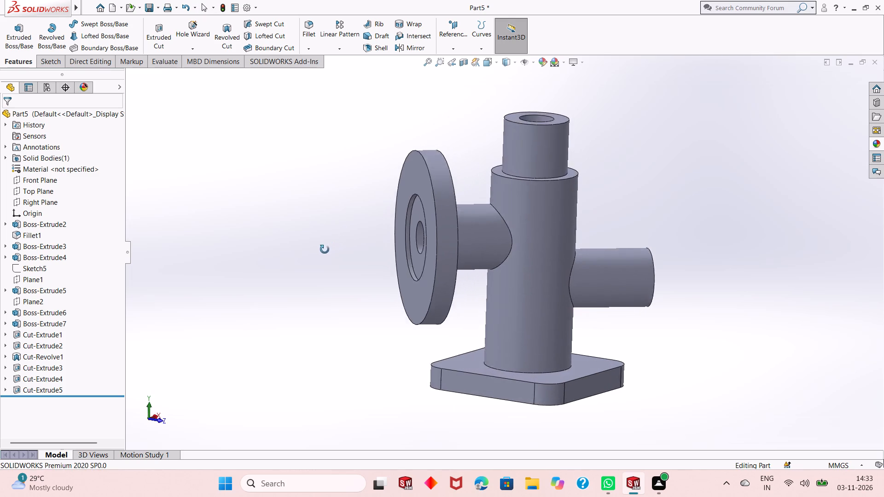
middle_drag(325, 249, 314, 252)
scroll(314, 252, up, 1)
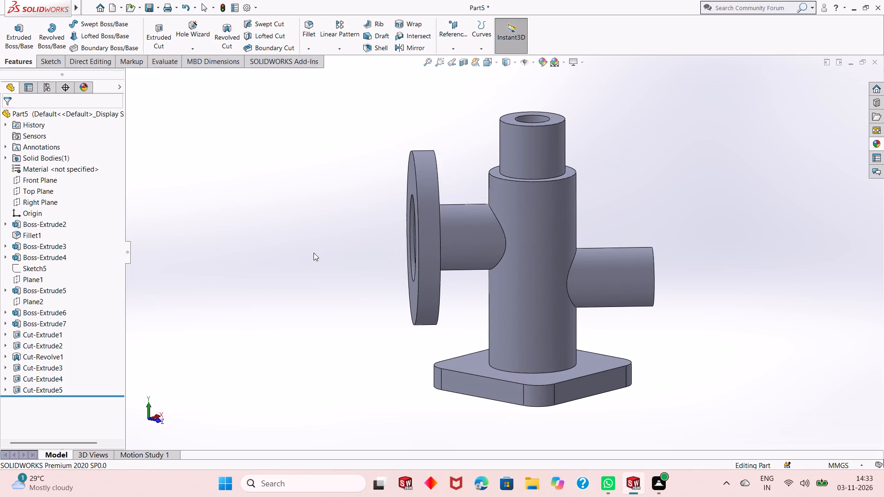
middle_drag(680, 309, 654, 292)
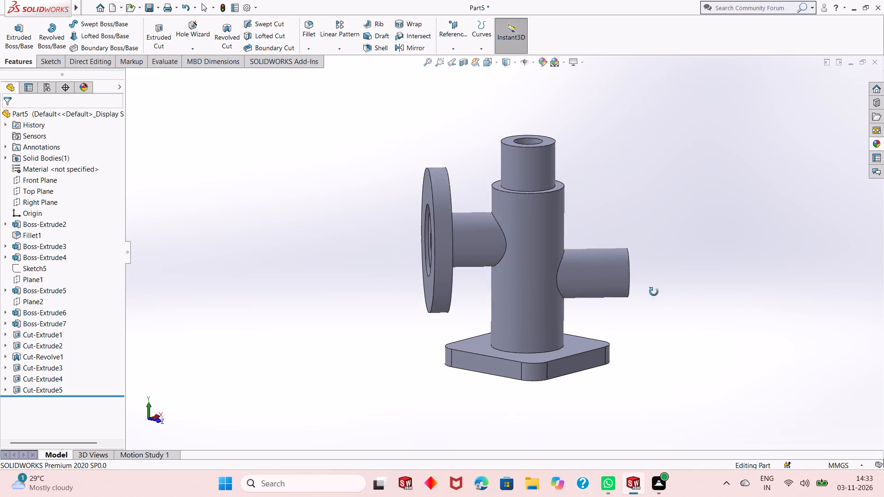
middle_drag(654, 292, 576, 293)
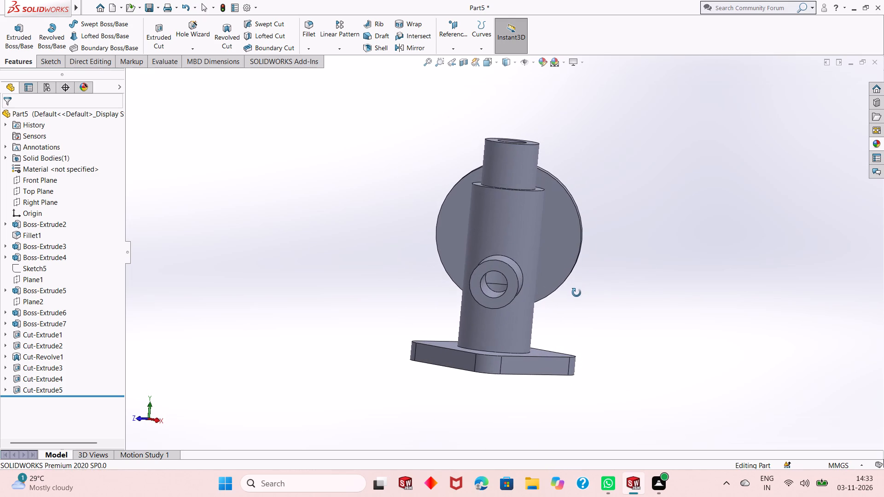
middle_drag(576, 293, 637, 300)
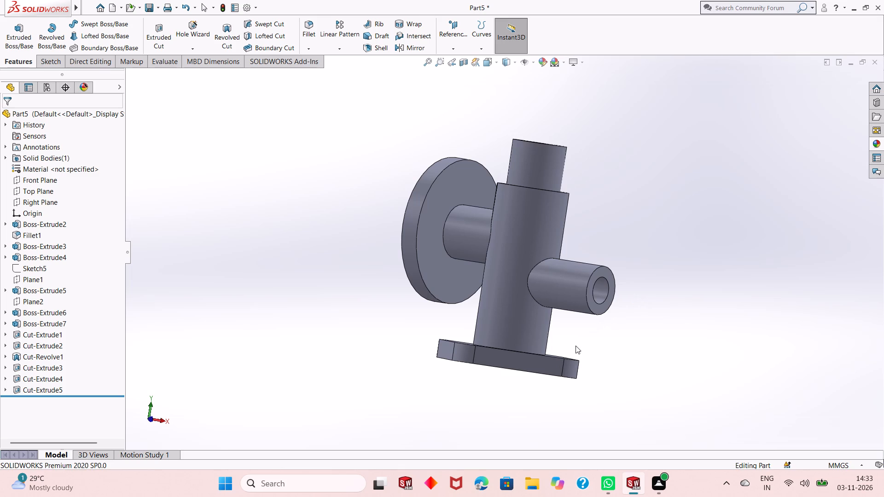
middle_drag(570, 324, 590, 287)
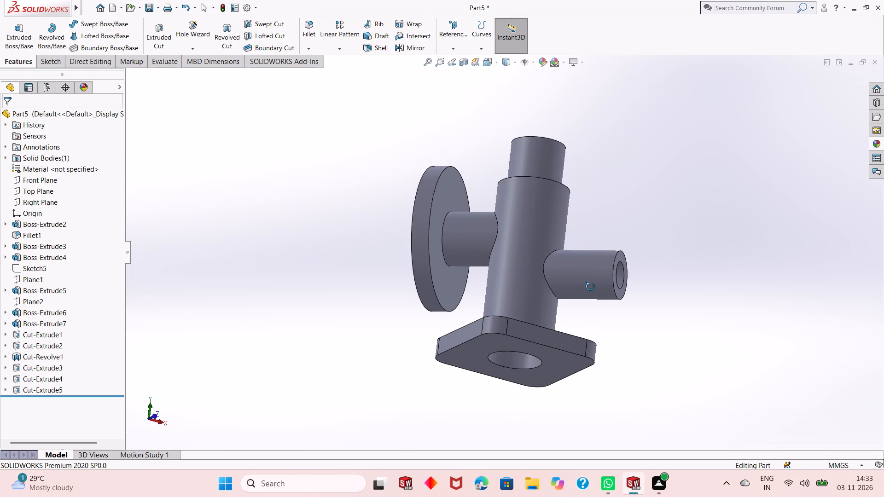
middle_drag(590, 287, 602, 330)
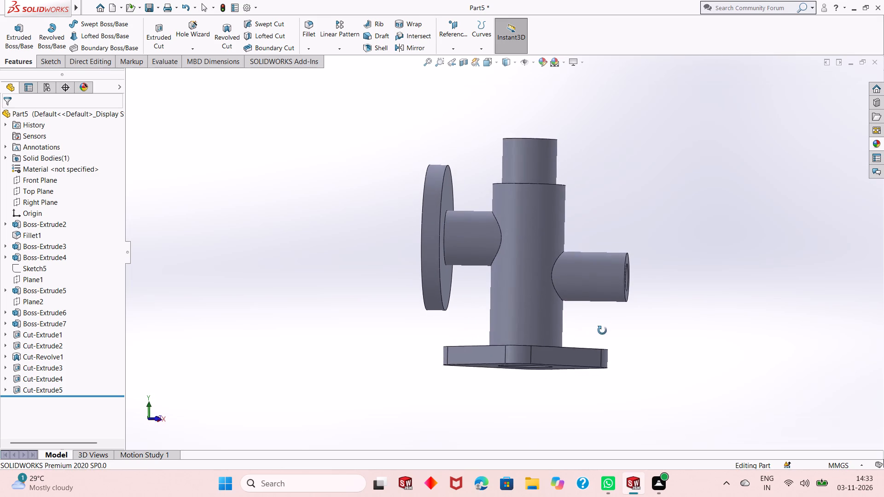
middle_drag(602, 330, 596, 251)
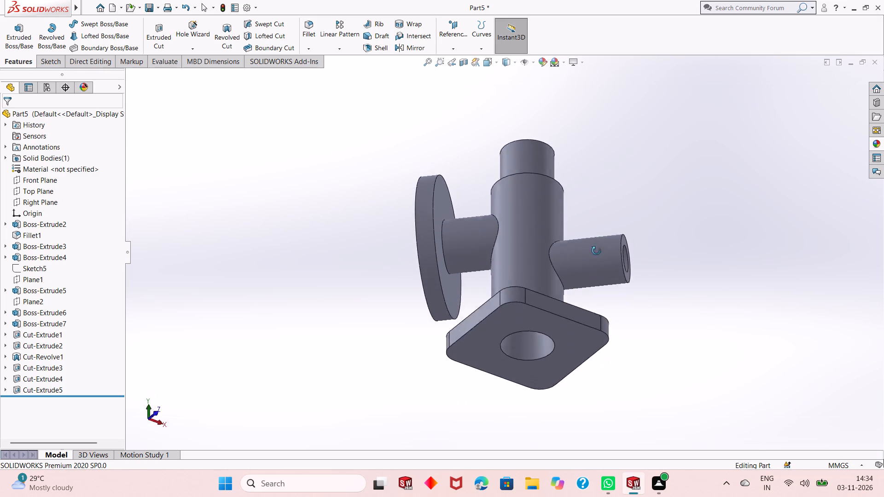
middle_drag(596, 251, 541, 352)
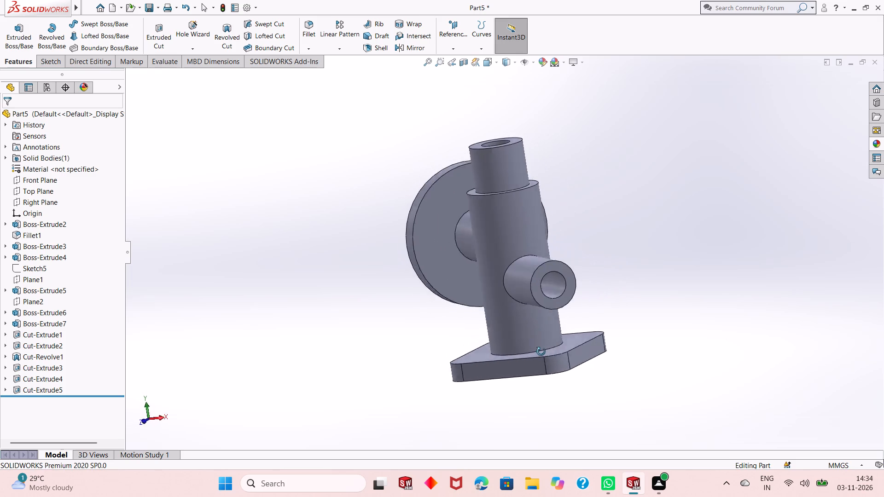
middle_drag(541, 352, 629, 353)
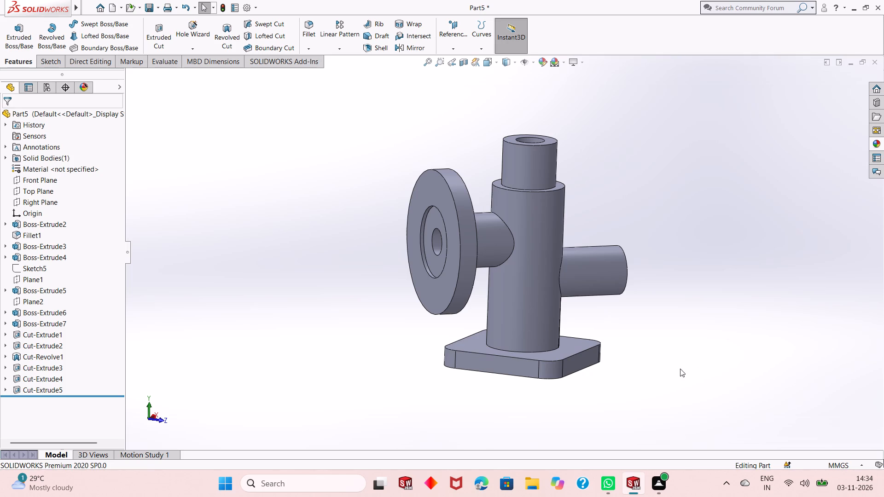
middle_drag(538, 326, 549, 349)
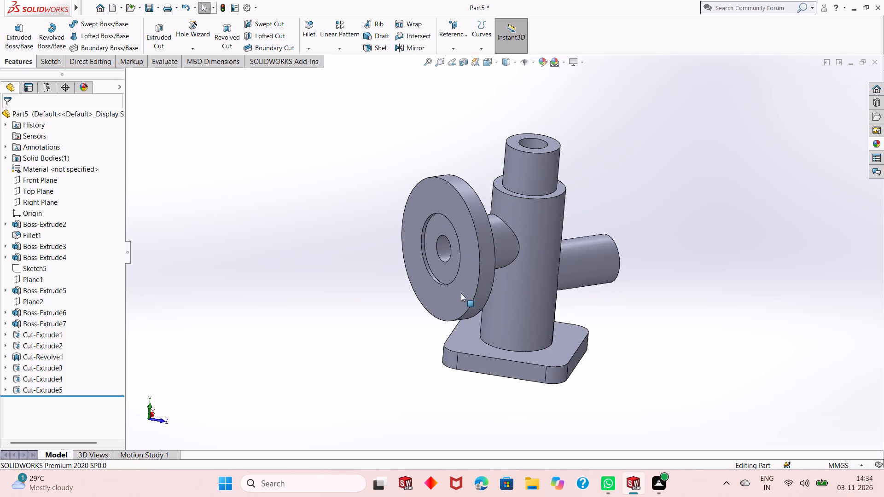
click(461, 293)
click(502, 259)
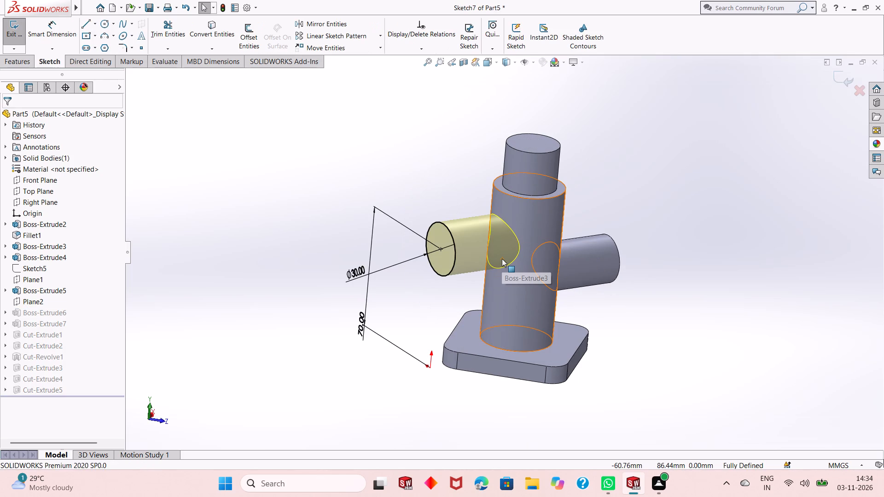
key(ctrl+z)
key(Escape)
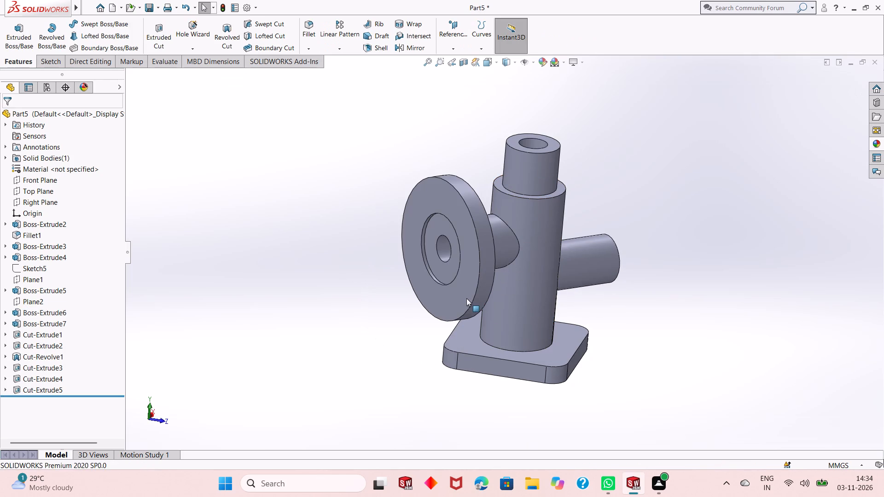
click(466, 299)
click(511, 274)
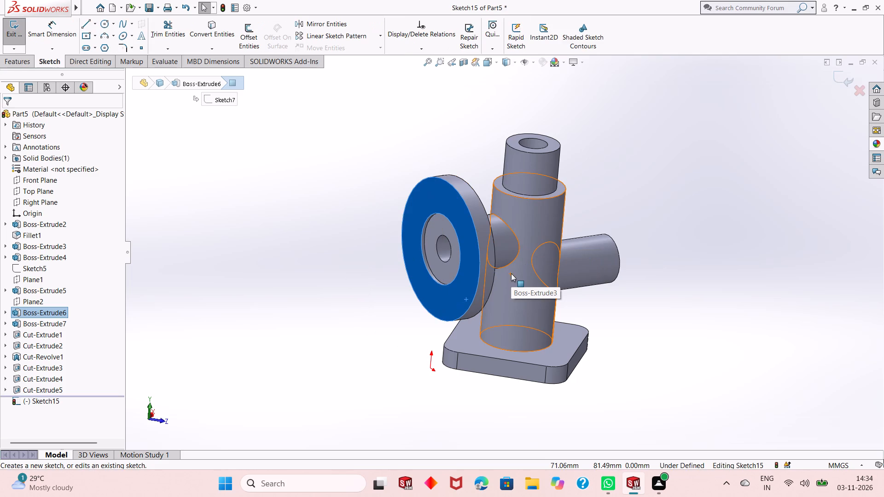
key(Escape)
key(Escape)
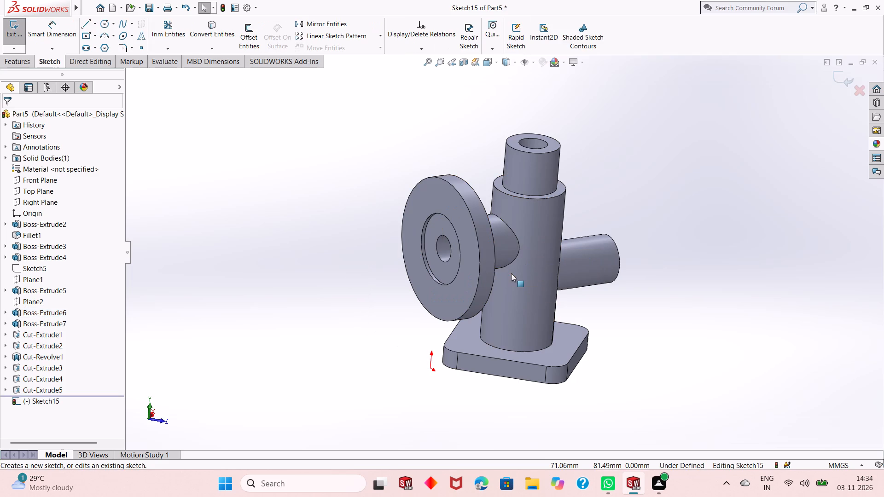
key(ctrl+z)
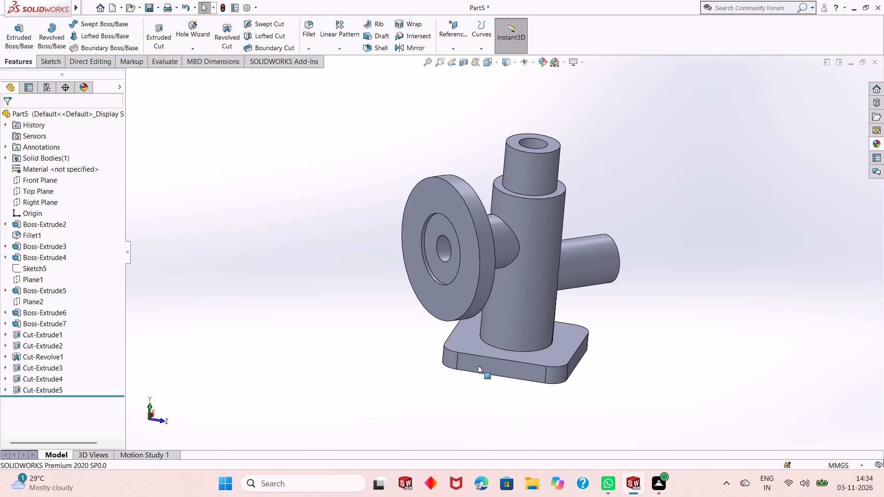
Examine the bored side branch and where both branches join the shaft.
scroll(478, 367, up, 1)
middle_drag(475, 367, 279, 315)
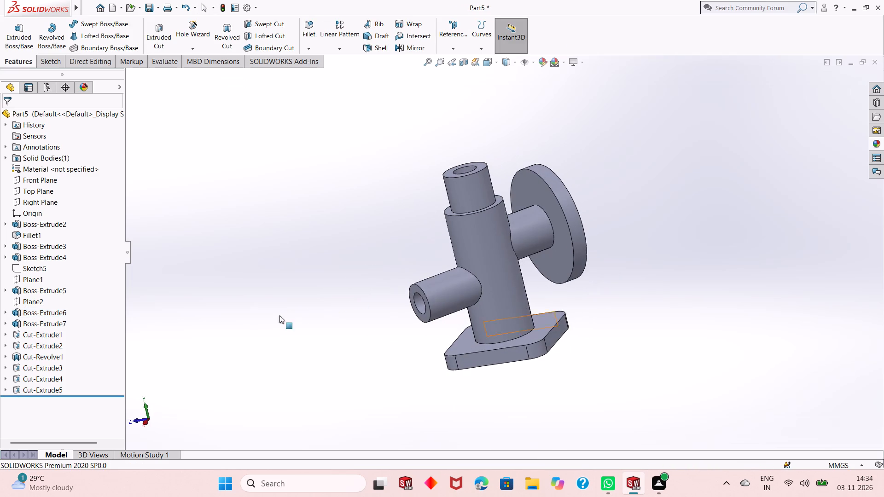
scroll(590, 312, down, 3)
middle_drag(326, 312, 327, 286)
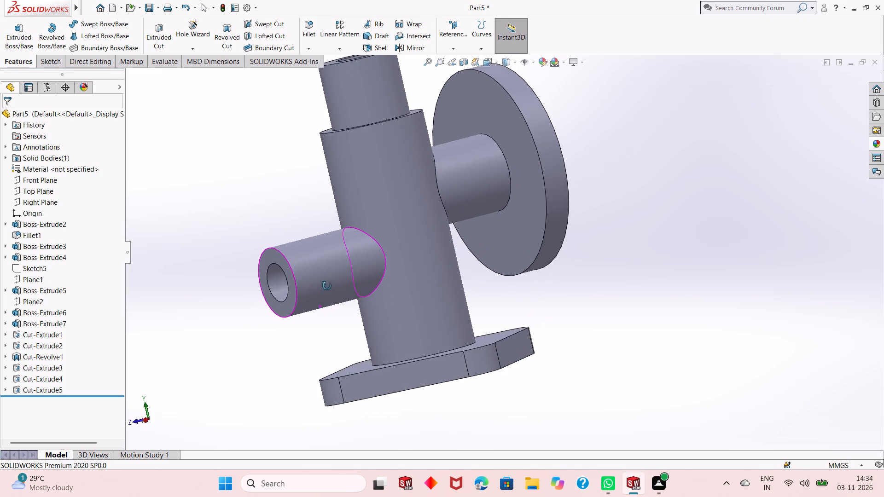
middle_drag(327, 286, 326, 296)
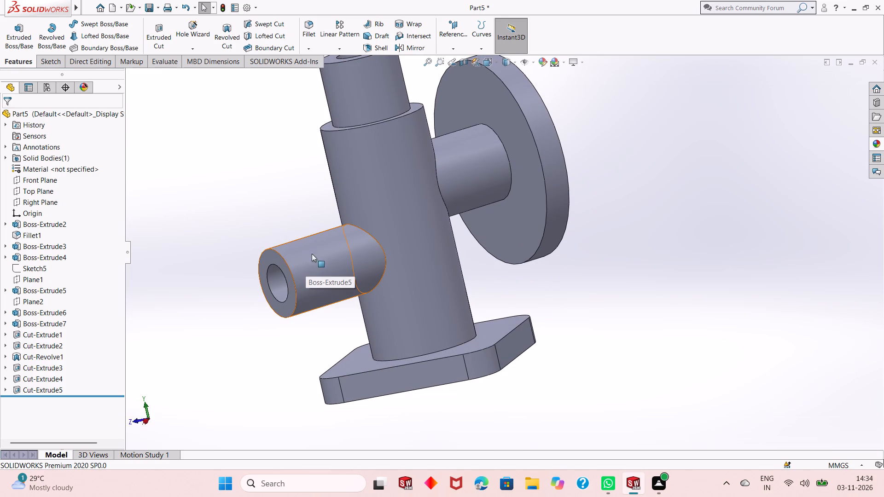
middle_drag(308, 254, 321, 279)
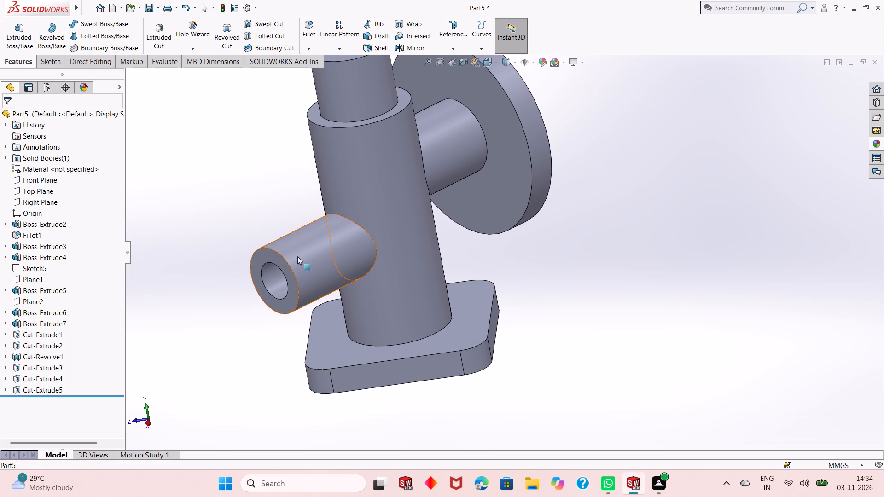
scroll(331, 262, up, 1)
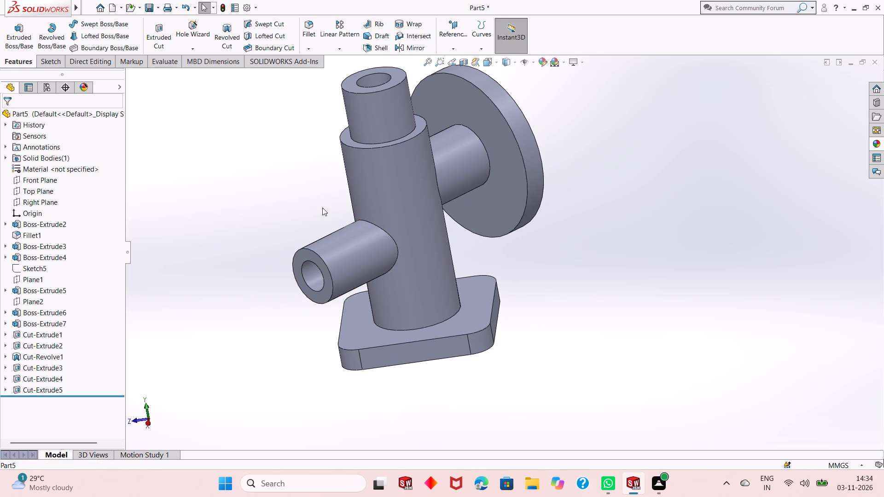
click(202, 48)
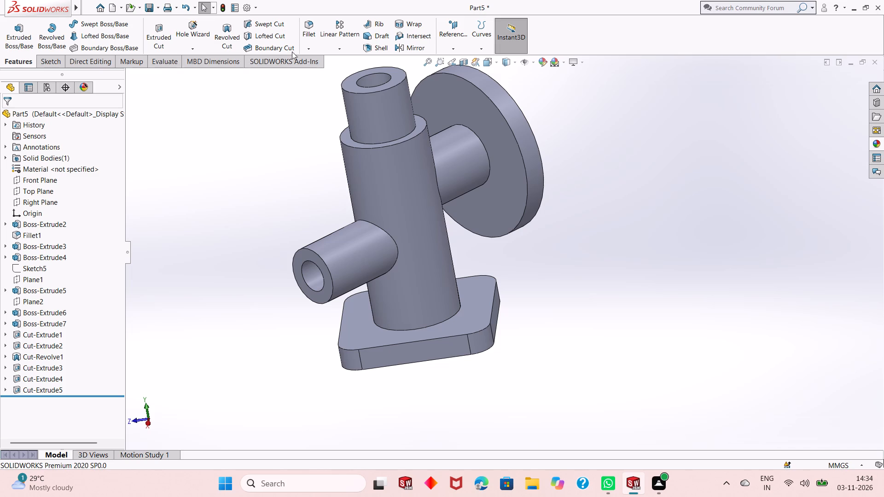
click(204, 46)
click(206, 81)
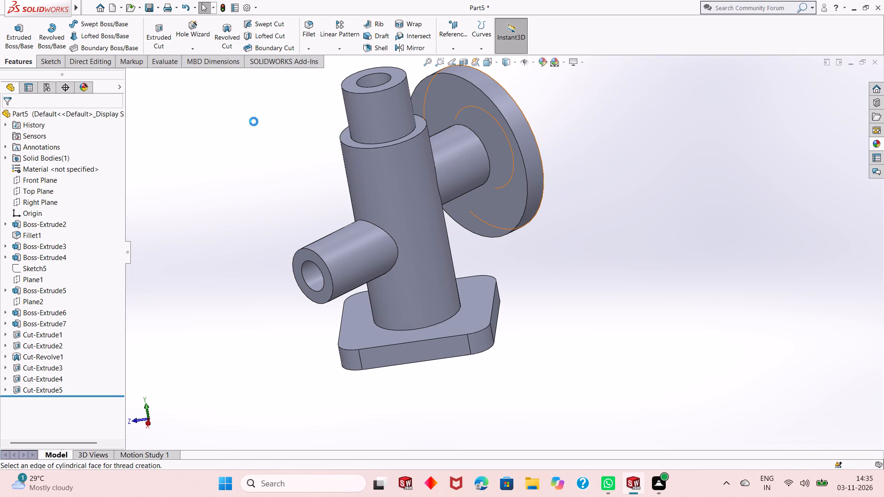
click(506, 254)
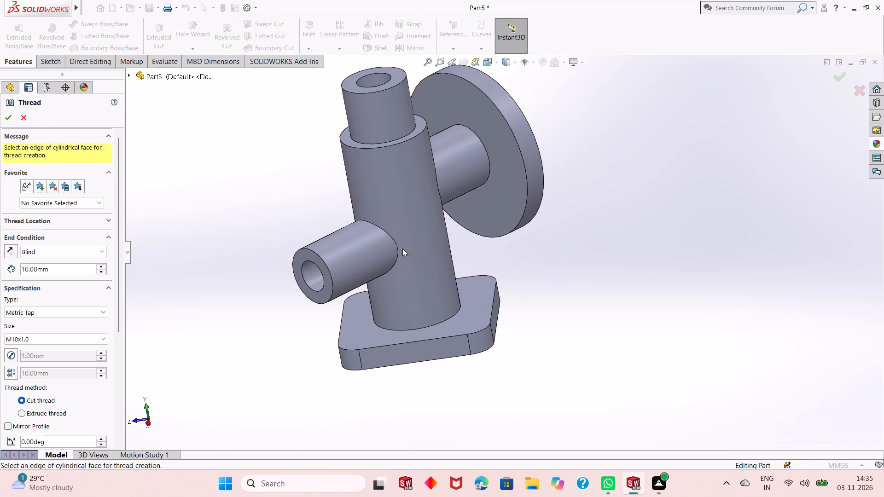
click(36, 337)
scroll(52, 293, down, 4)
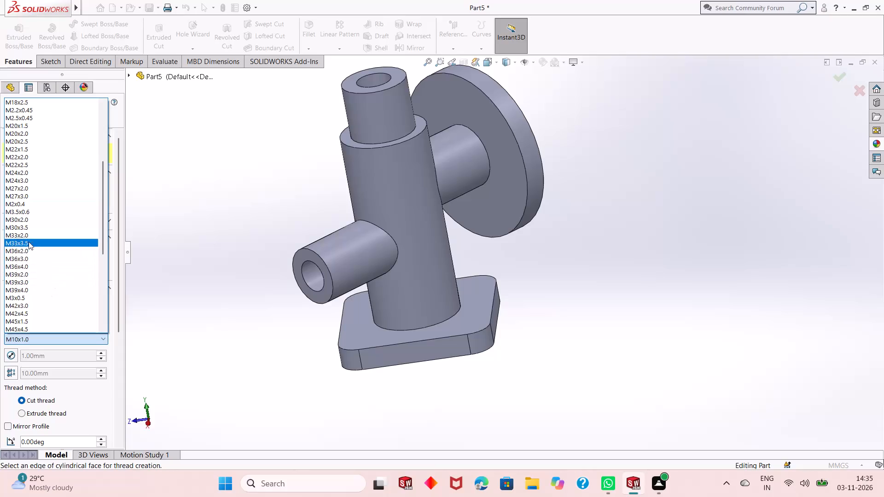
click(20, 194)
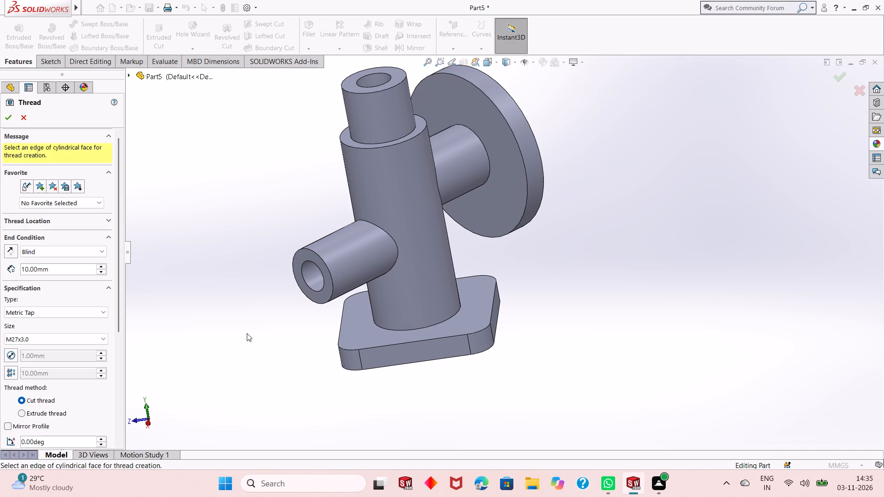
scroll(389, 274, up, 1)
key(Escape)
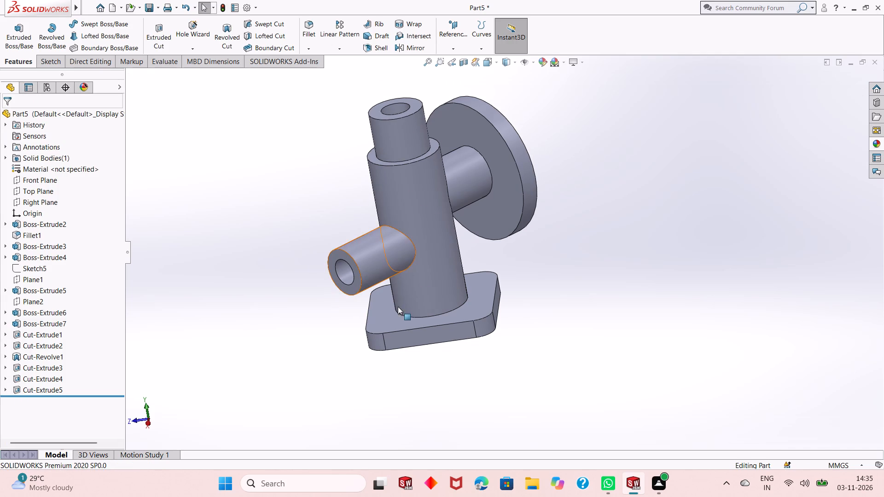
Examine the side branch up close, including its bored end and its junction with the shaft.
middle_drag(398, 307, 529, 249)
scroll(519, 226, down, 2)
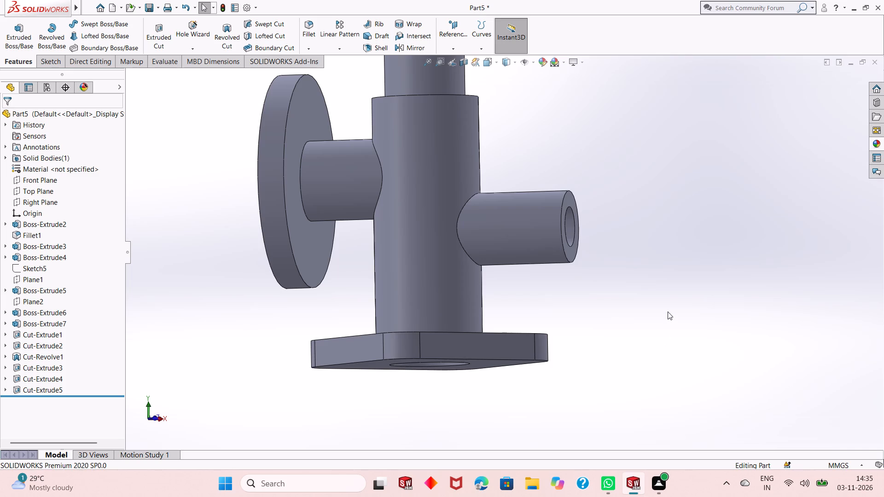
middle_drag(518, 231, 514, 270)
scroll(514, 233, down, 2)
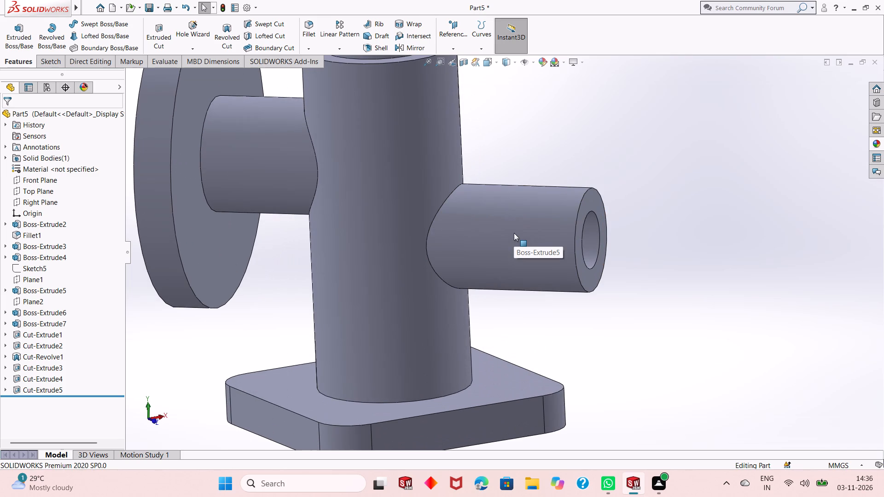
scroll(514, 233, down, 1)
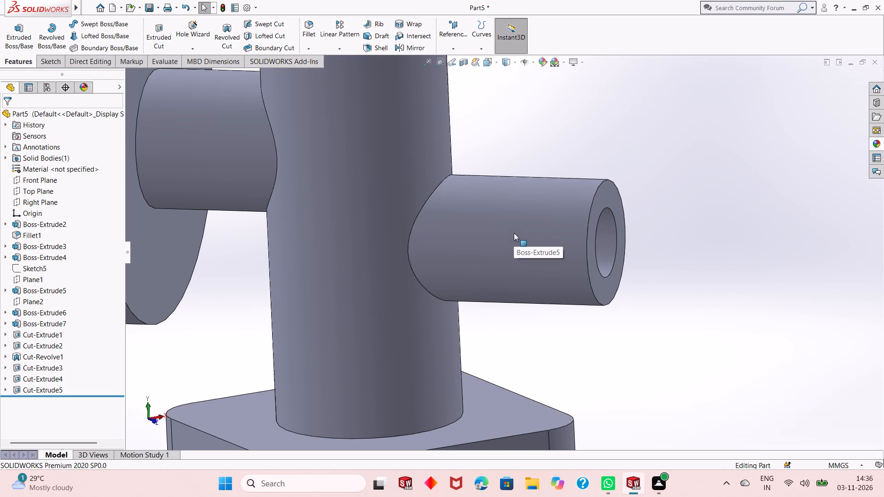
scroll(514, 233, down, 1)
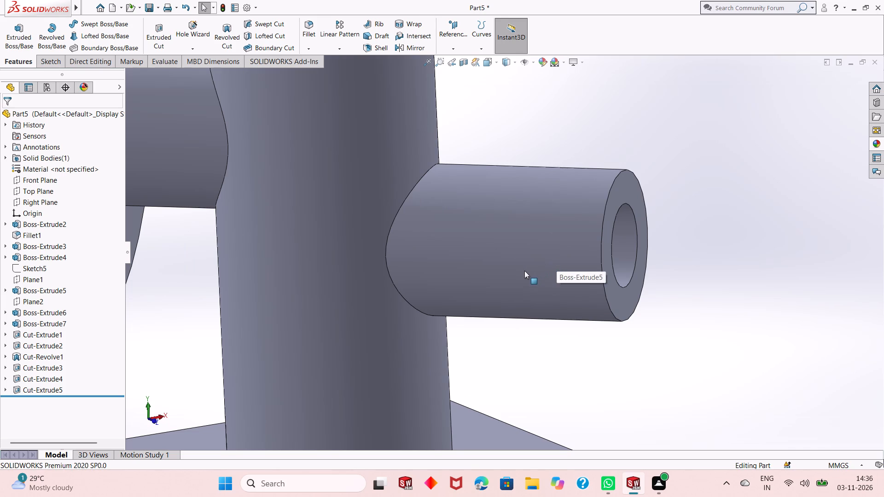
scroll(525, 268, down, 2)
scroll(525, 268, up, 2)
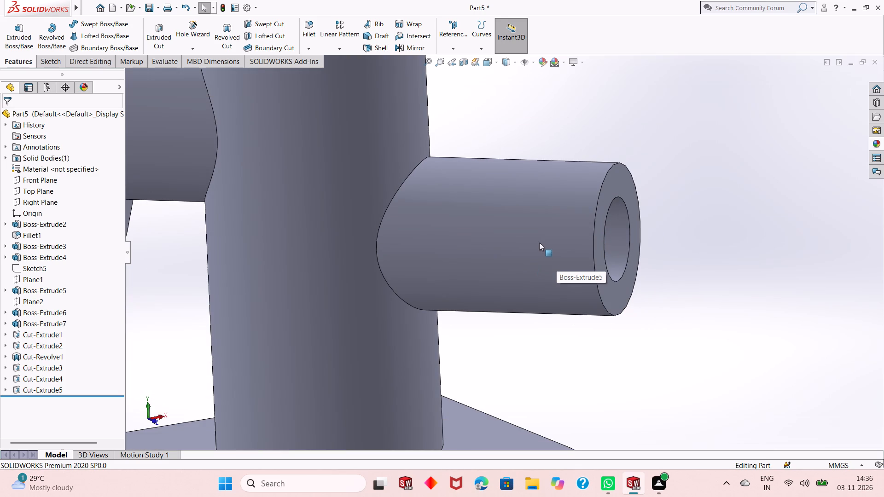
scroll(547, 313, up, 3)
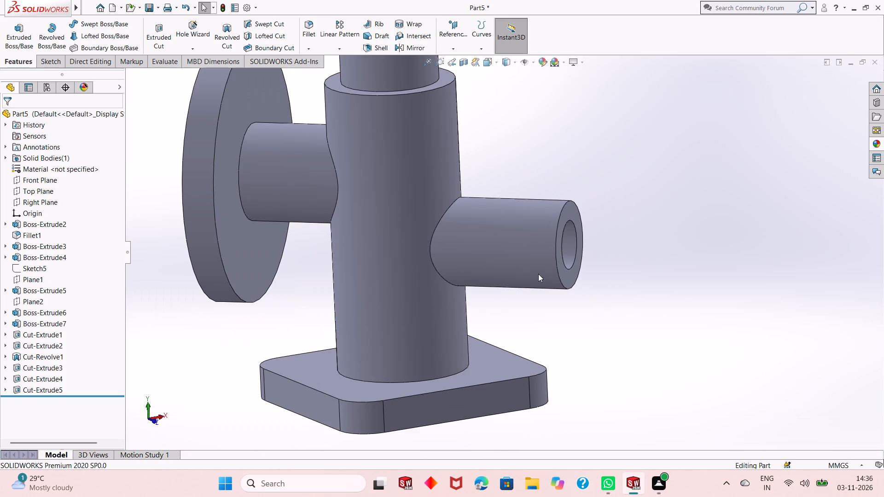
Edit the side branch's extrusion (Boss-Extrude5) to a Blind end condition with a depth of 27-3, i.e. 24 mm.
click(56, 293)
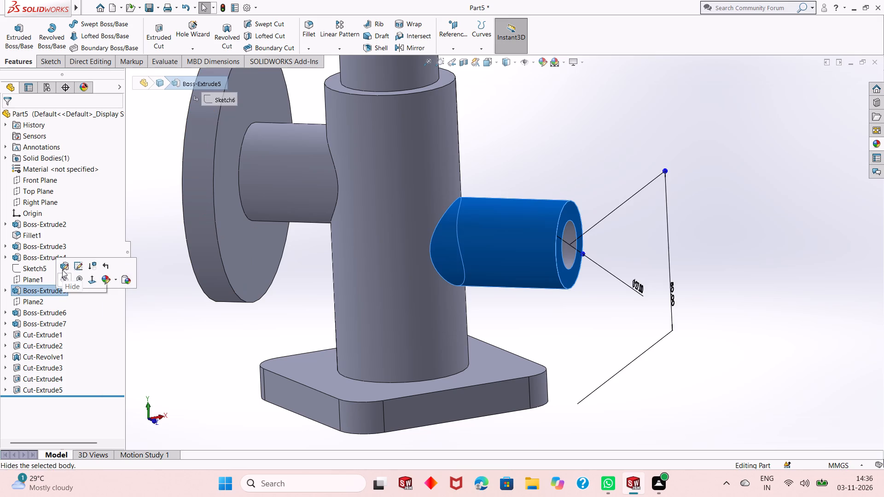
click(62, 270)
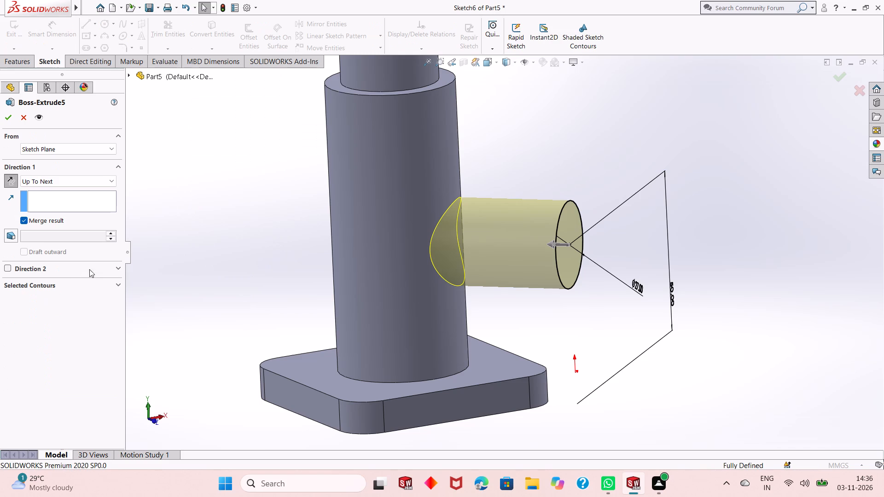
middle_drag(593, 346, 594, 312)
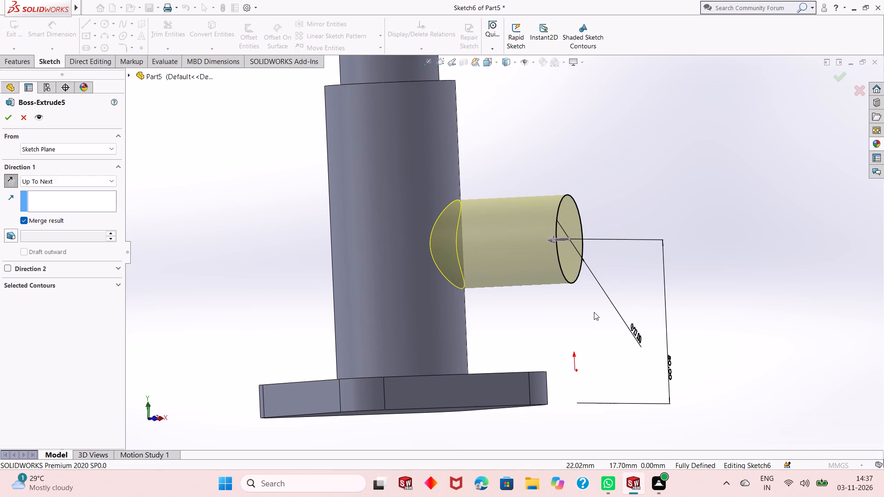
click(79, 185)
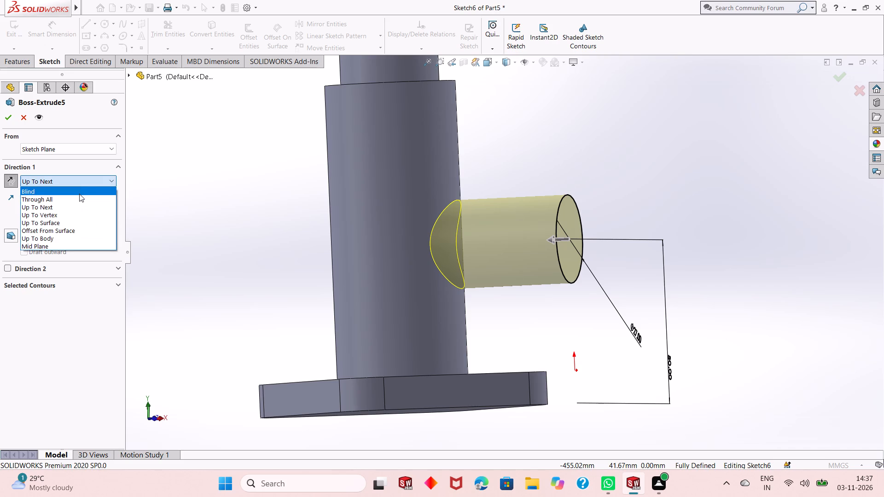
click(82, 192)
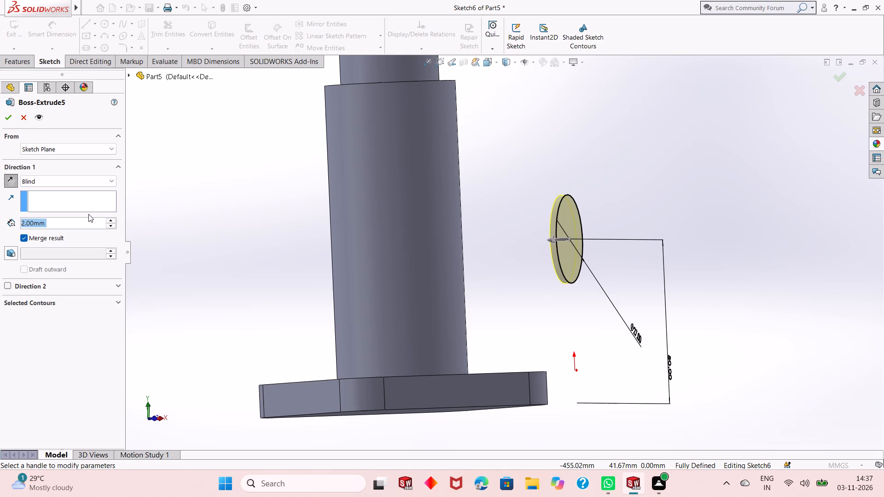
text(27-3)
key(Return)
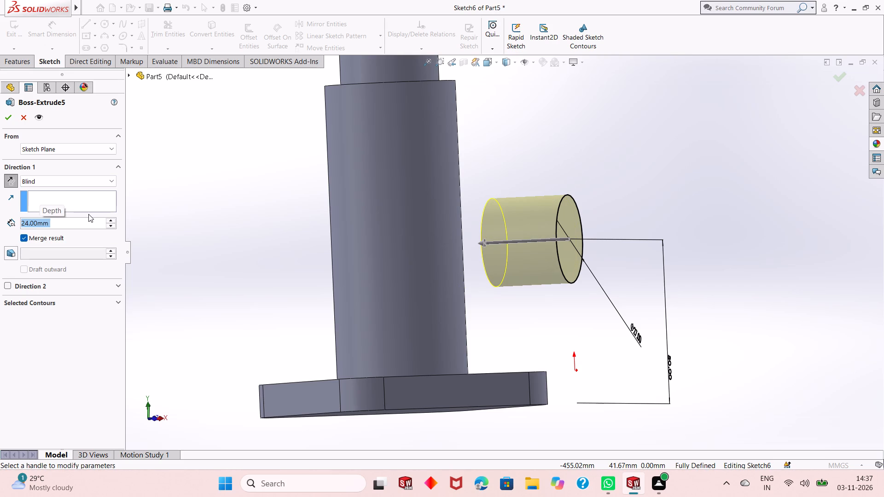
click(8, 121)
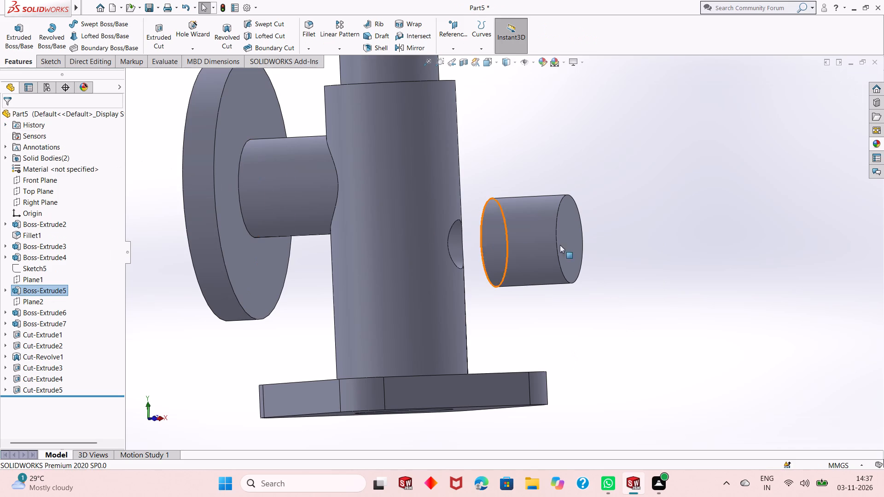
On the side branch's end face towards the shaft, sketch a concentric circle about 10.8 mm in diameter.
middle_drag(610, 248, 639, 237)
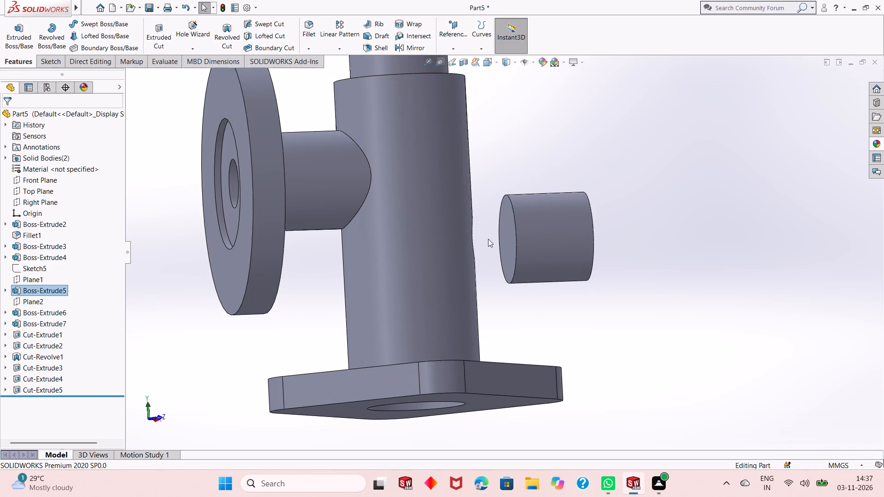
click(513, 237)
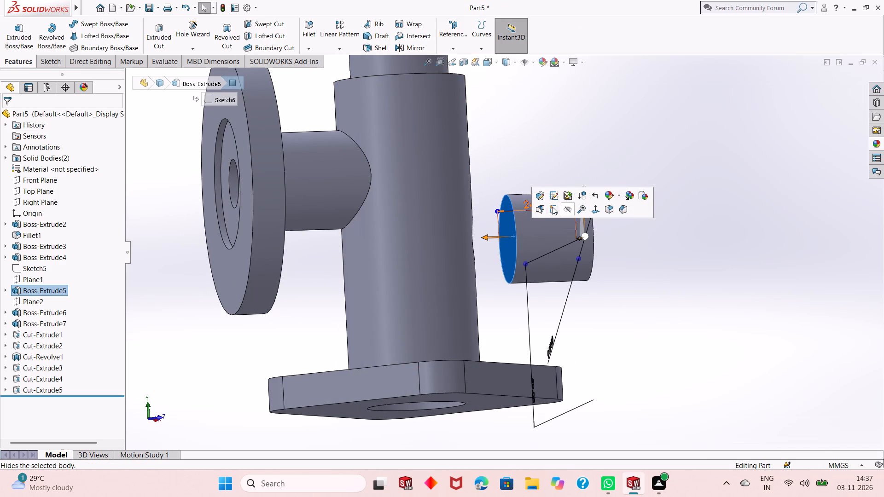
click(552, 207)
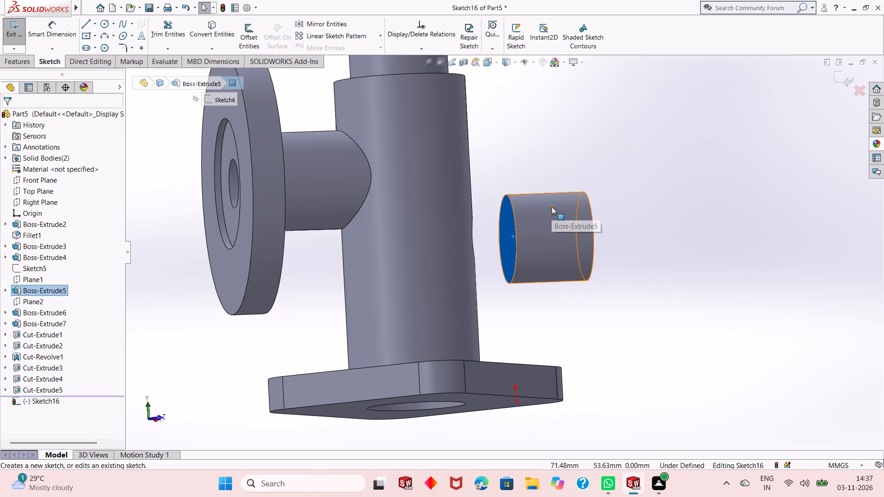
key(ctrl+8)
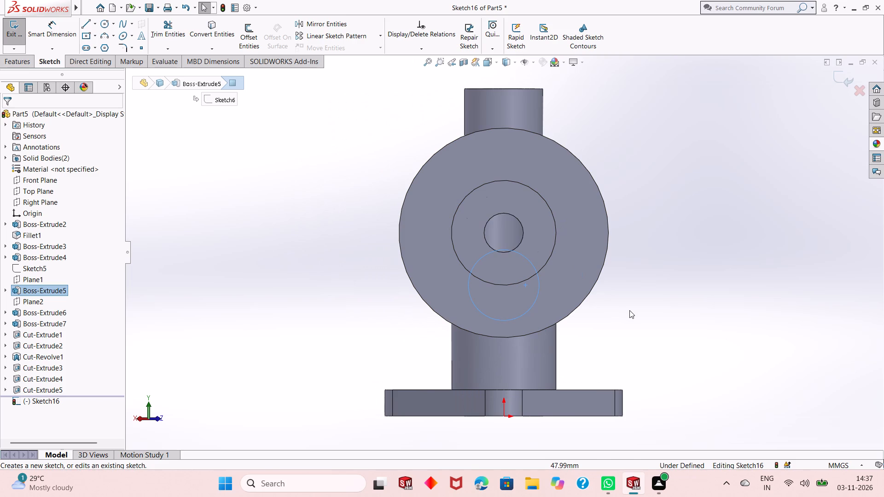
click(629, 310)
middle_drag(630, 315, 586, 346)
scroll(622, 258, down, 3)
middle_drag(650, 325, 634, 308)
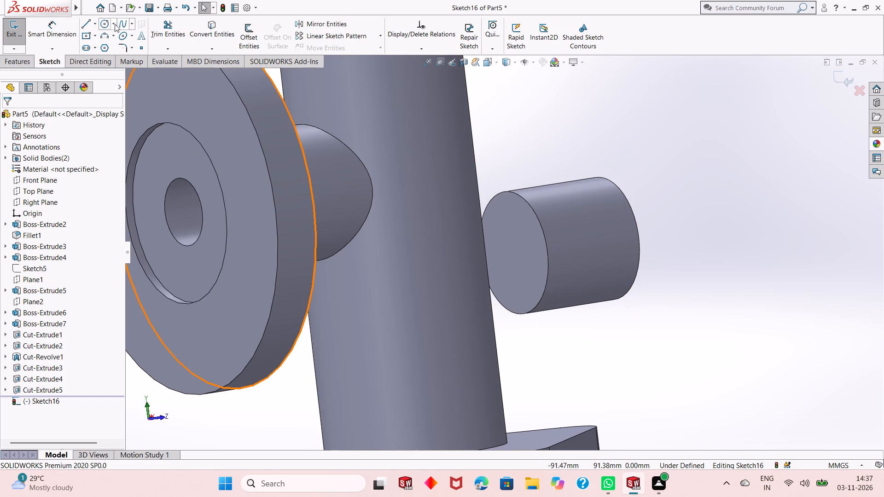
click(106, 25)
scroll(493, 254, down, 2)
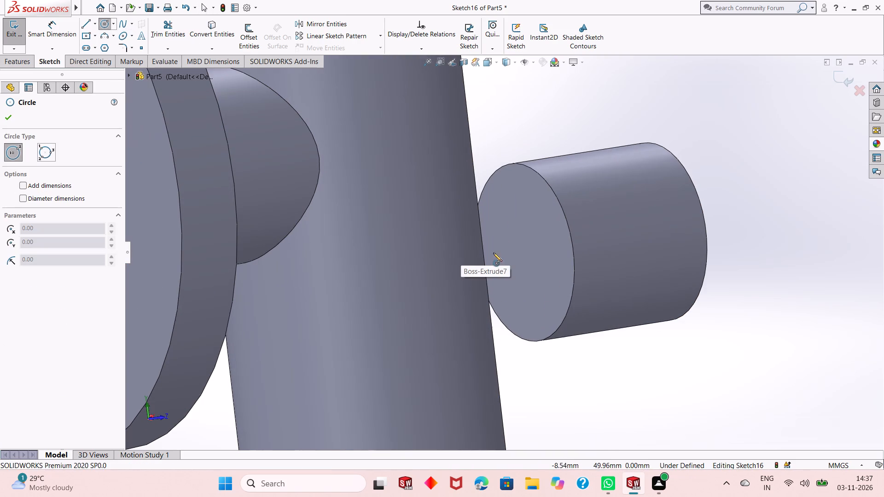
click(524, 252)
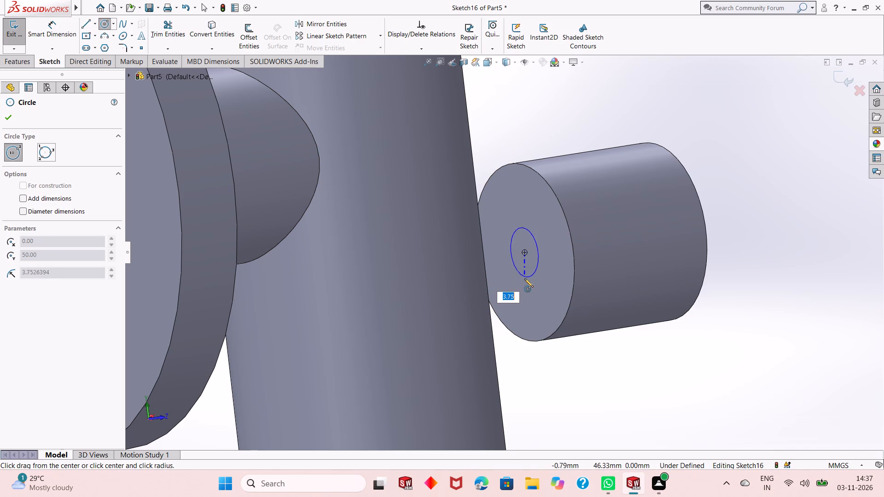
click(525, 288)
right_click(605, 111)
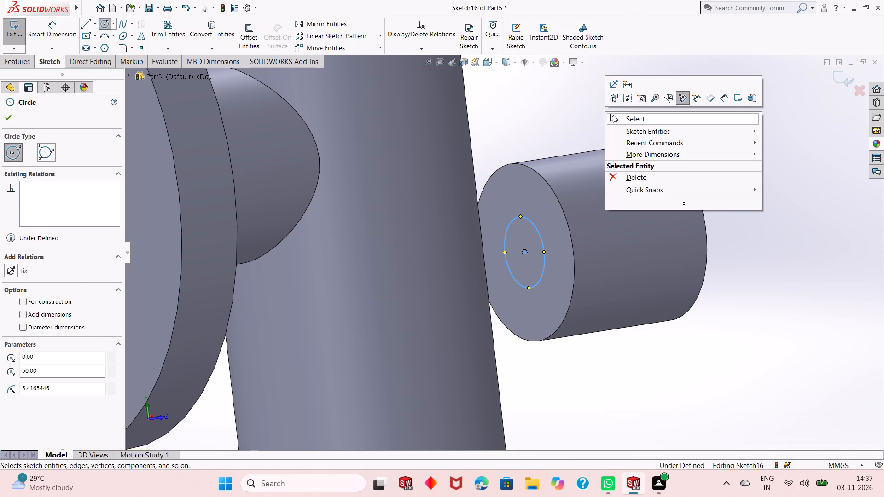
click(613, 115)
Dimension the new circle on the side branch's end face to a diameter of 25 mm.
click(54, 33)
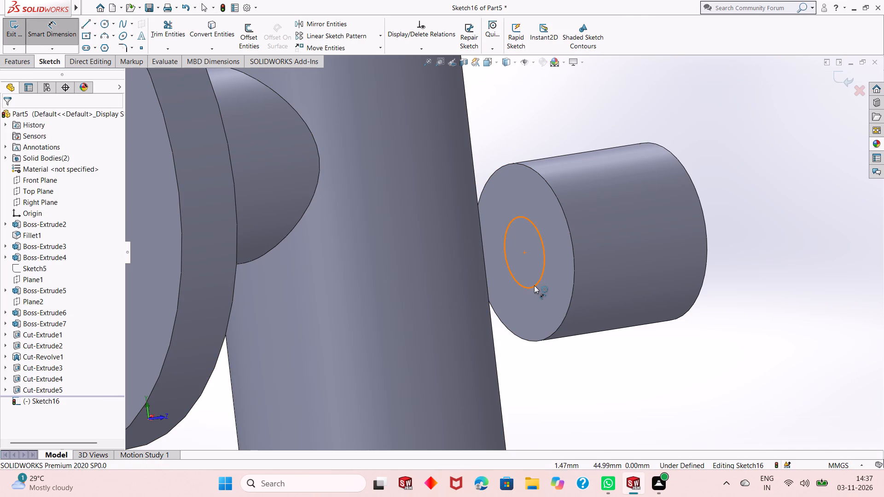
click(535, 285)
click(697, 353)
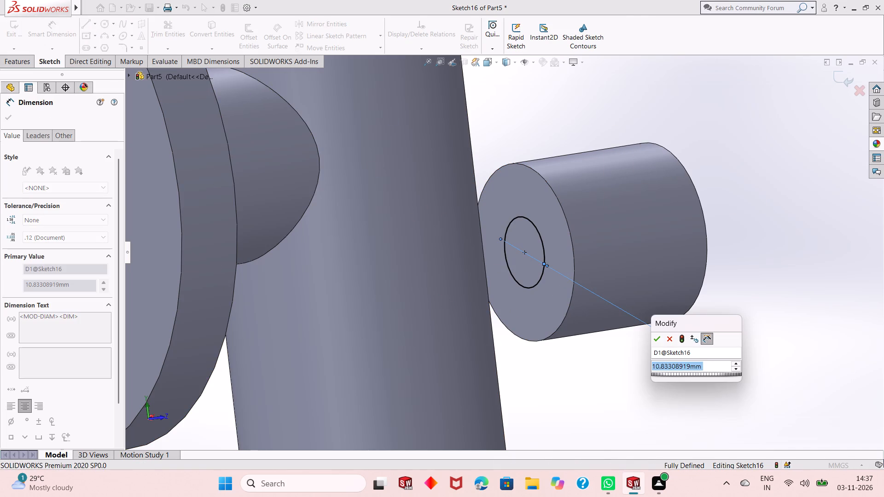
key(2)
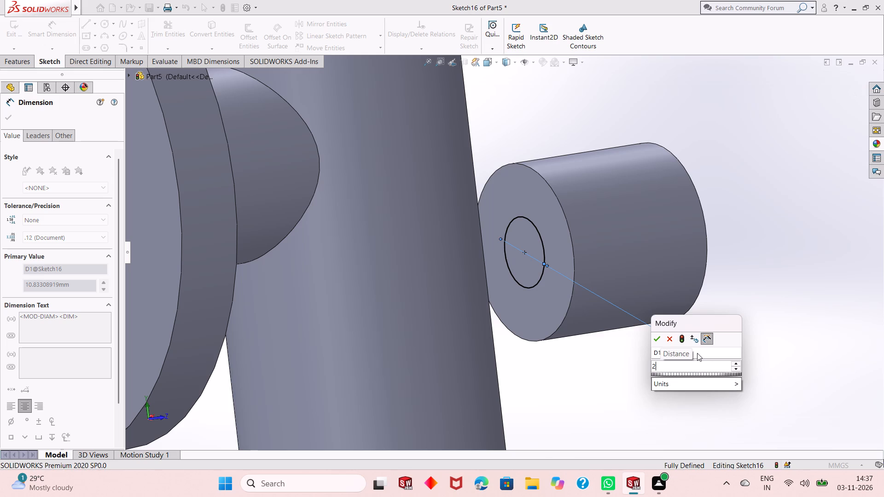
key(5)
key(Return)
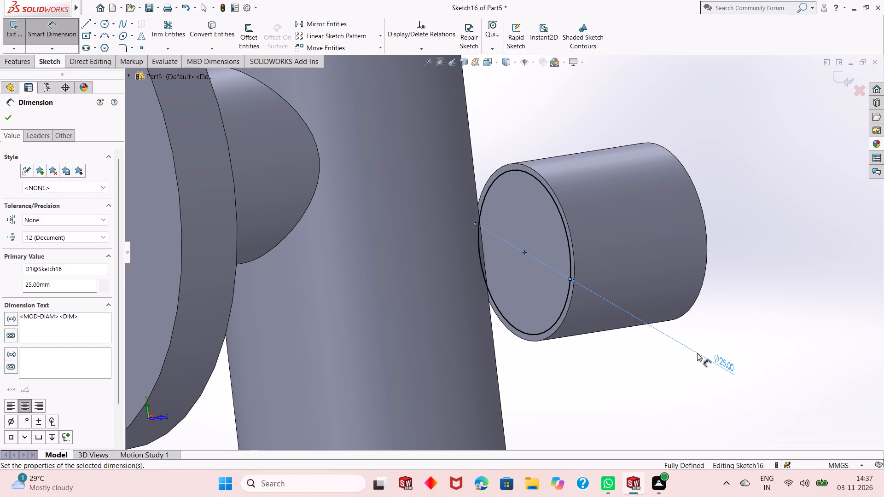
right_click(721, 120)
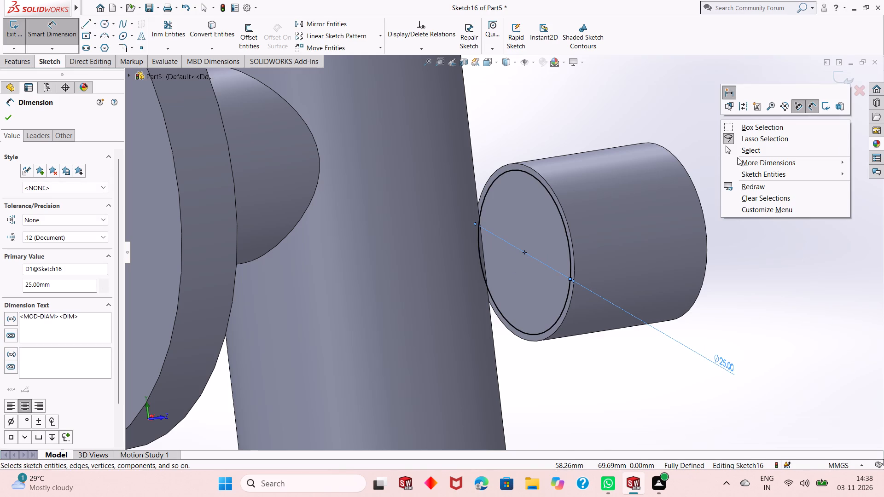
click(745, 151)
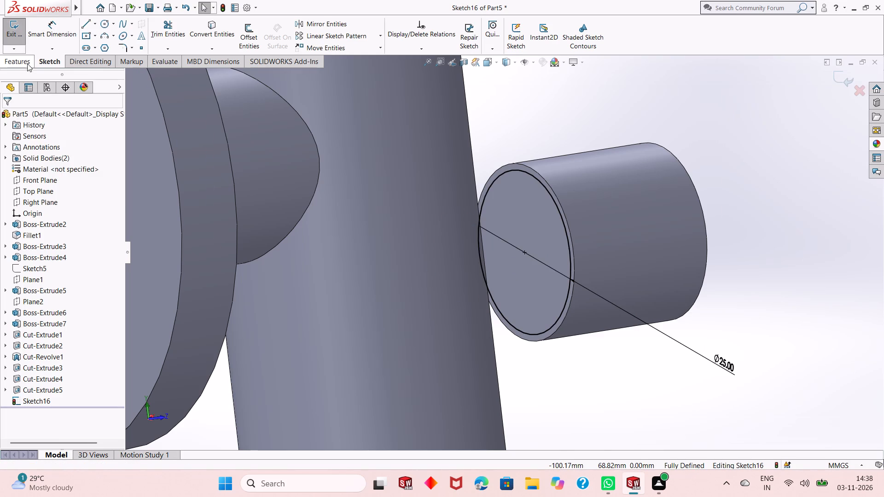
Extrude the 25 mm circle 3 mm Blind towards the shaft, merged with the side branch.
click(29, 61)
click(16, 35)
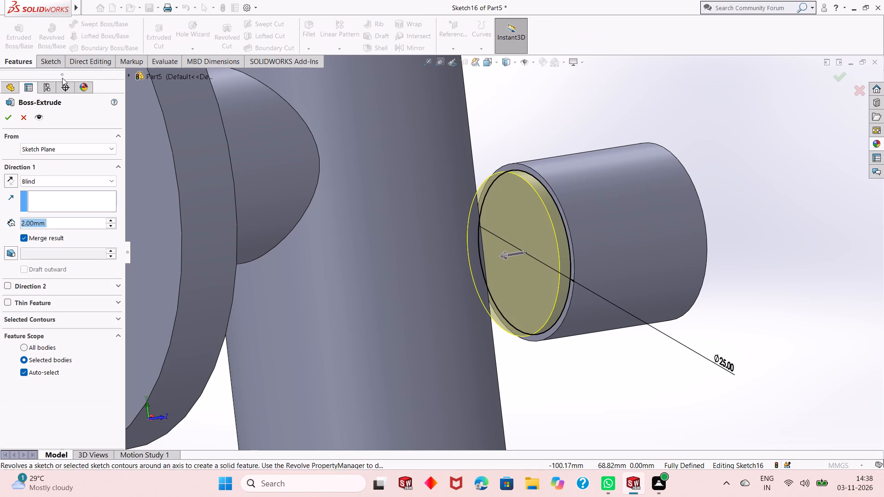
key(3)
key(Return)
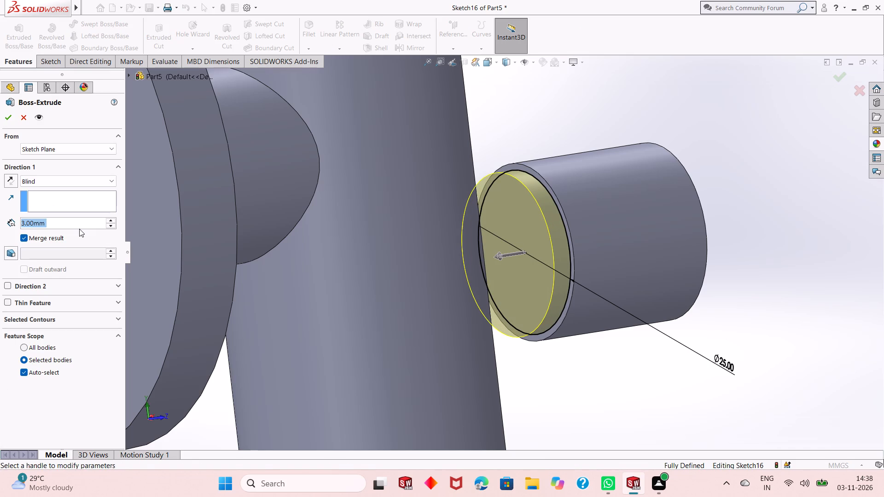
click(11, 119)
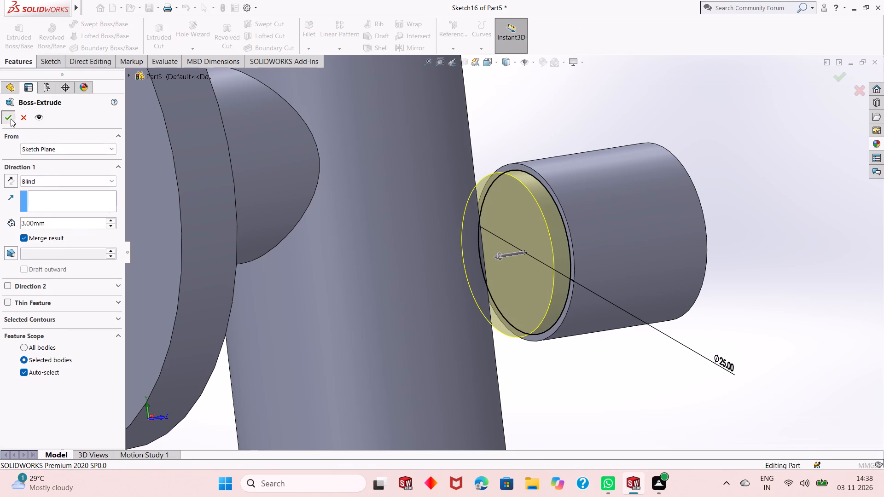
Edit the small 25 mm diameter step's extrusion (Boss-Extrude8) to a depth of 2 mm.
scroll(522, 300, up, 2)
click(669, 335)
middle_drag(654, 328, 640, 348)
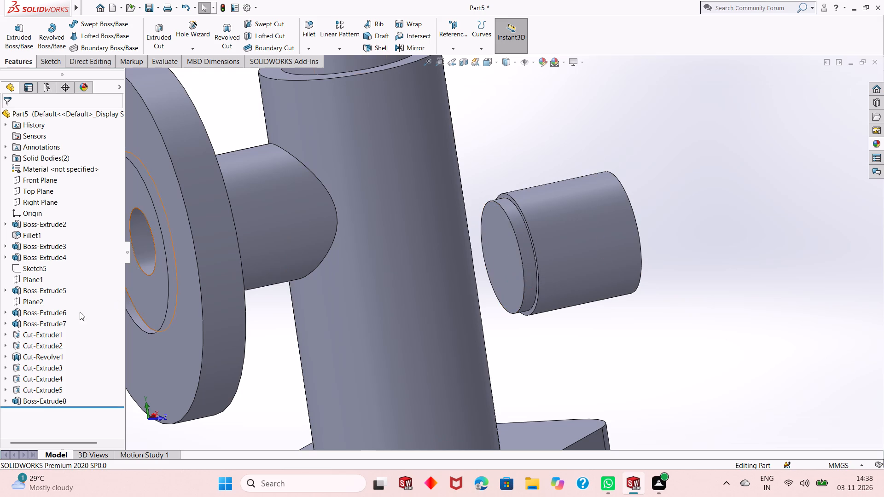
scroll(63, 414, down, 3)
scroll(41, 367, up, 2)
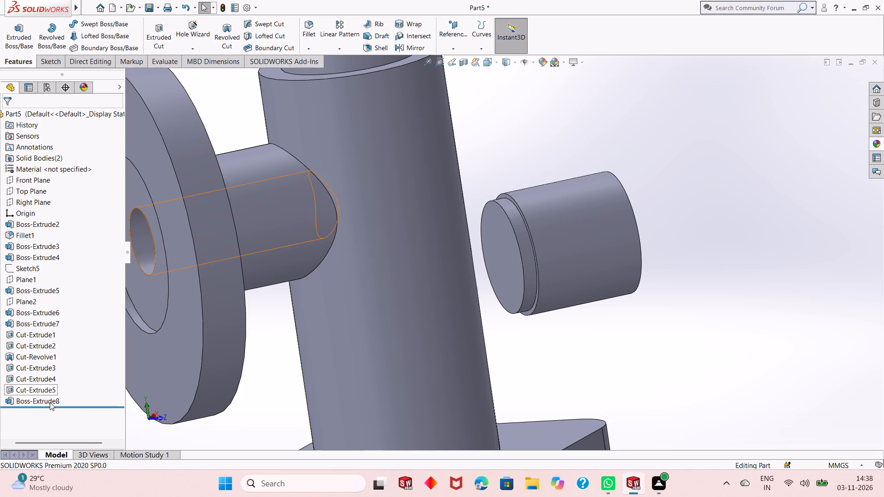
click(54, 399)
click(64, 372)
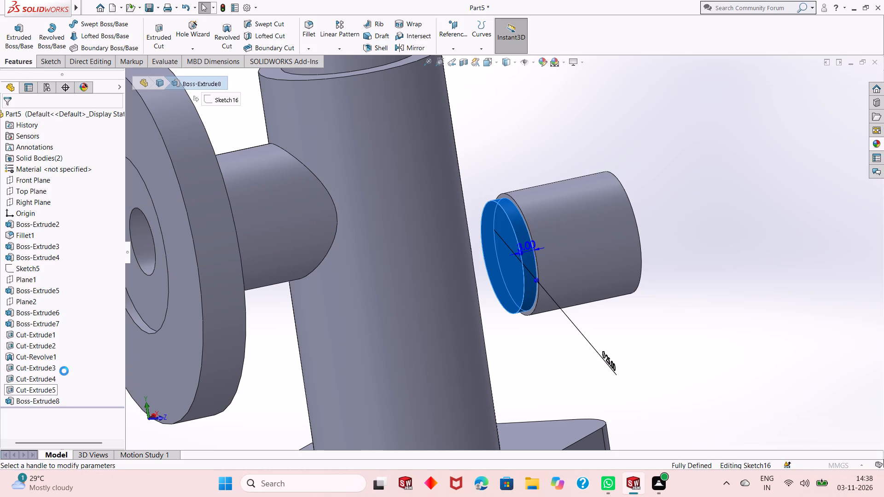
key(2)
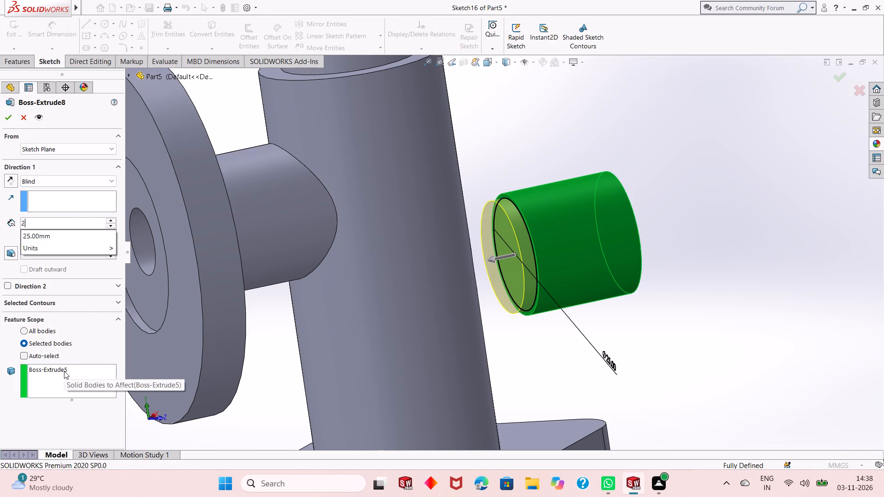
key(Return)
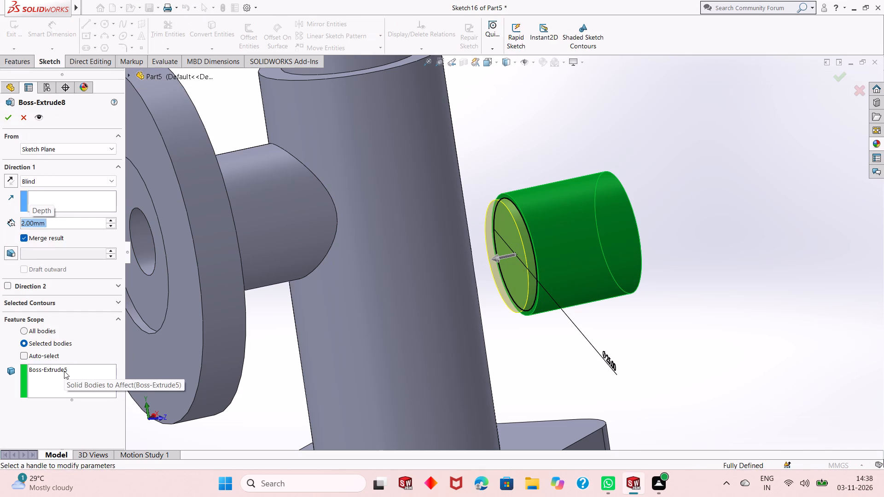
click(6, 121)
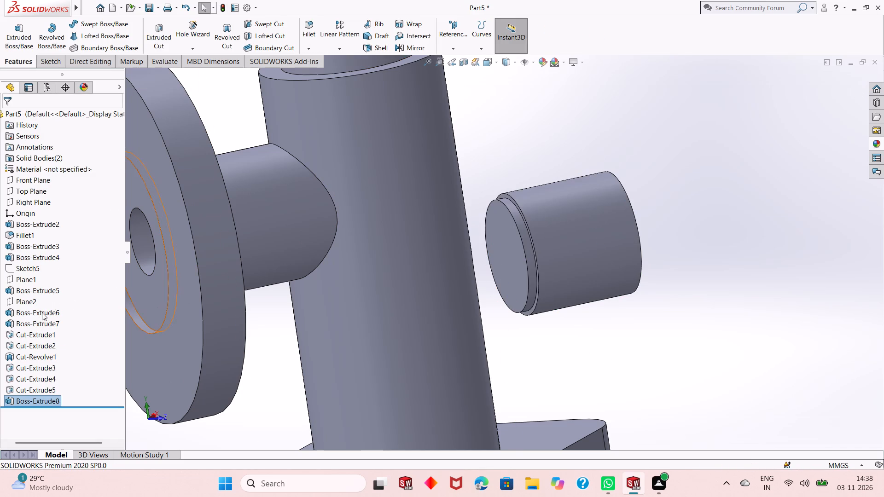
Edit the side branch's main extrusion (Boss-Extrude5) to a depth of 25 mm.
click(48, 288)
click(53, 257)
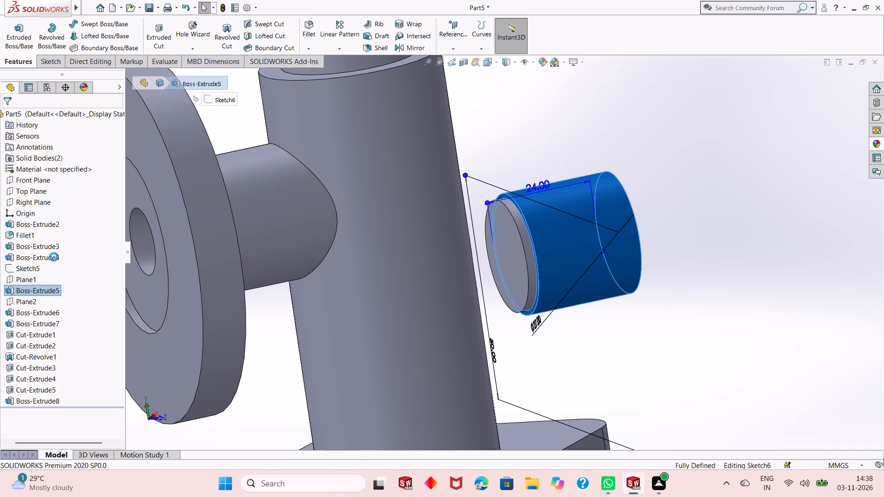
text(25)
key(Return)
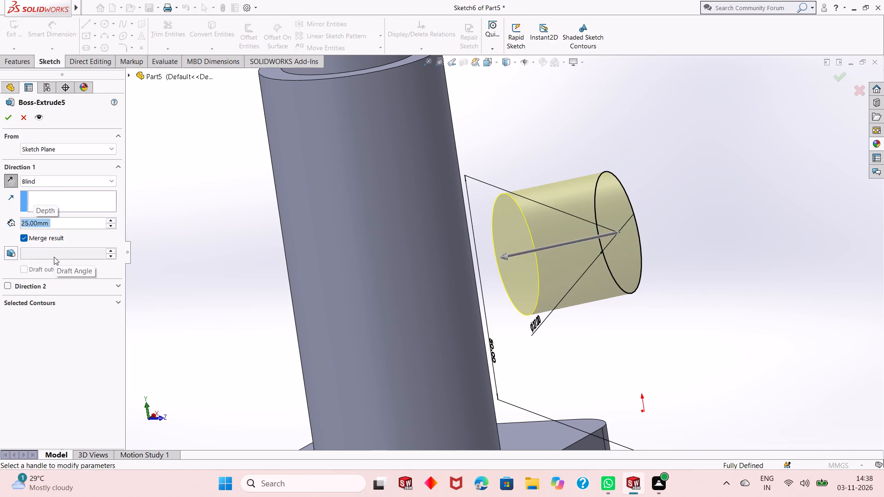
click(4, 116)
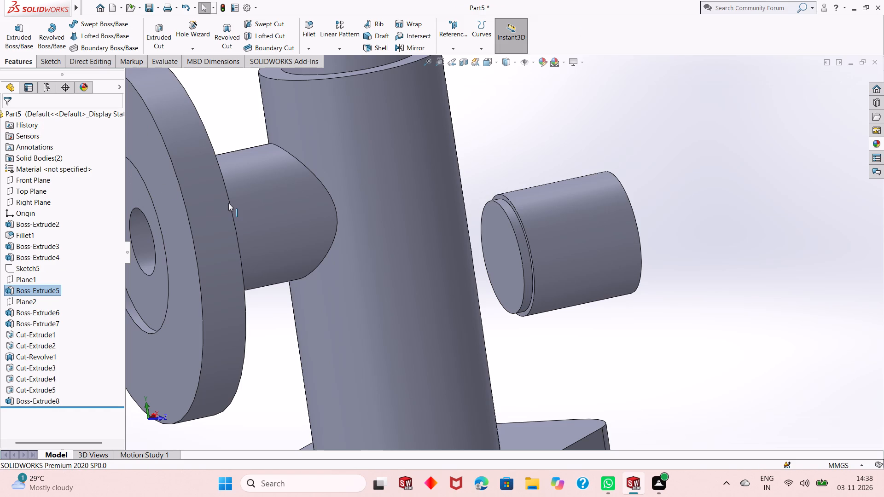
Examine the stepped side branch and the gap between it and the shaft from several angles.
middle_drag(550, 233, 546, 250)
scroll(529, 231, down, 1)
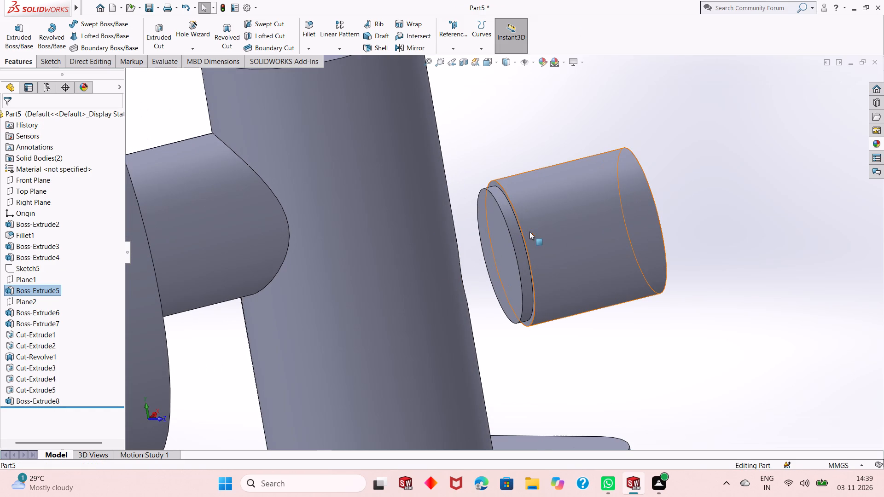
scroll(530, 234, up, 1)
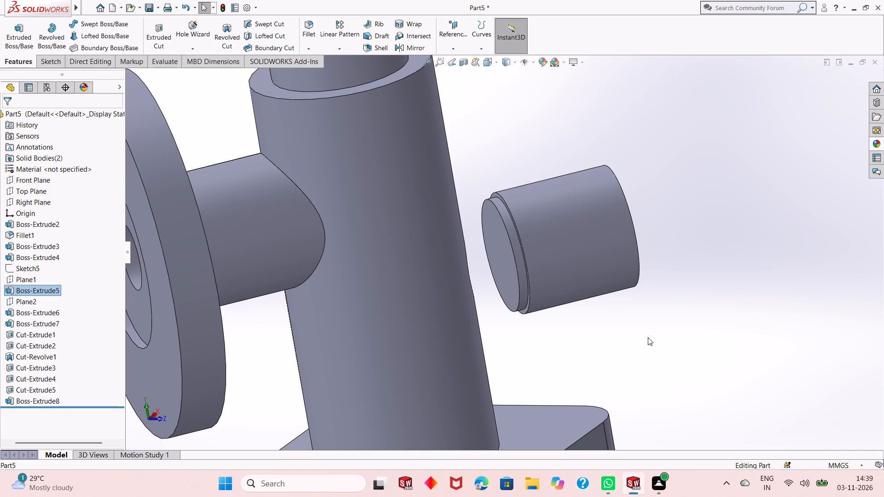
middle_drag(647, 339, 644, 298)
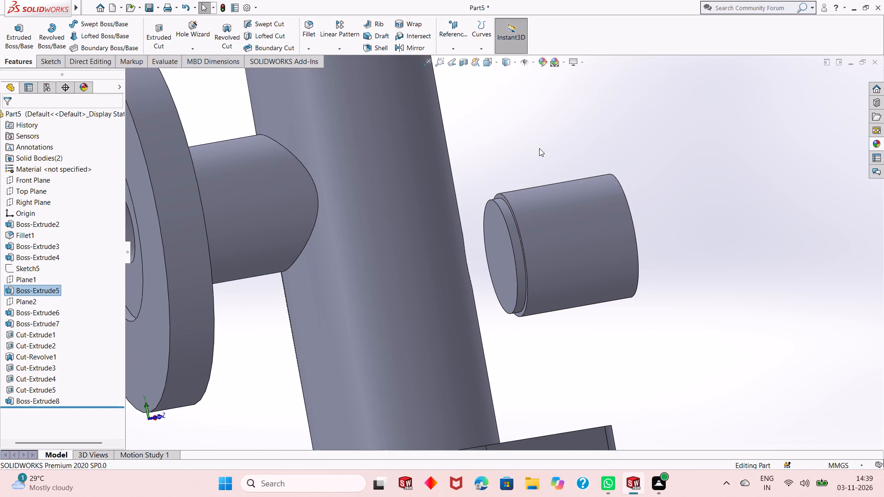
scroll(545, 198, up, 1)
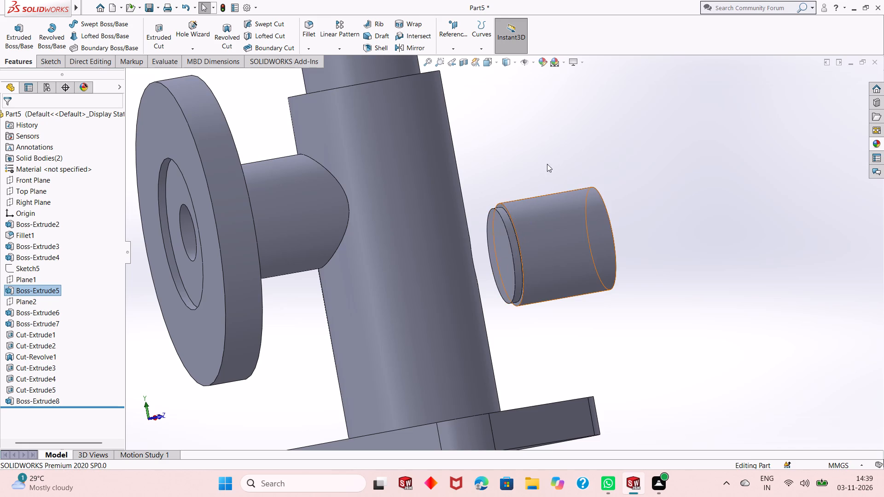
middle_drag(547, 164, 533, 217)
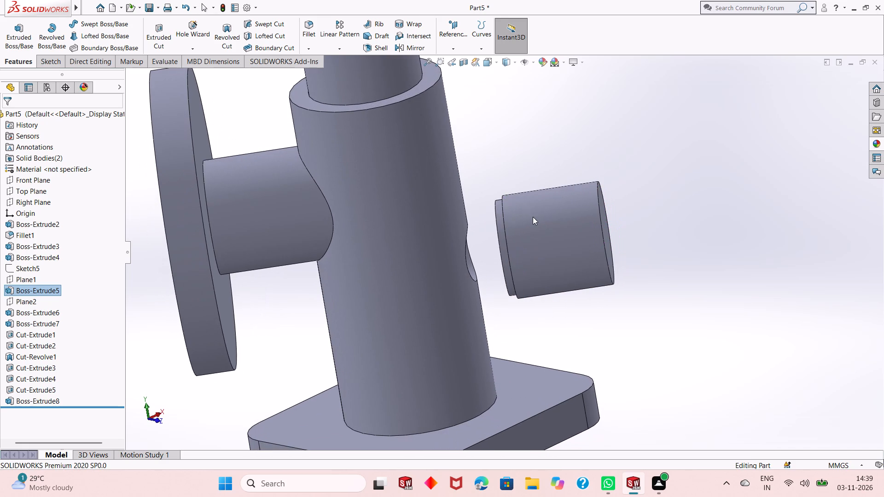
middle_drag(536, 284, 540, 264)
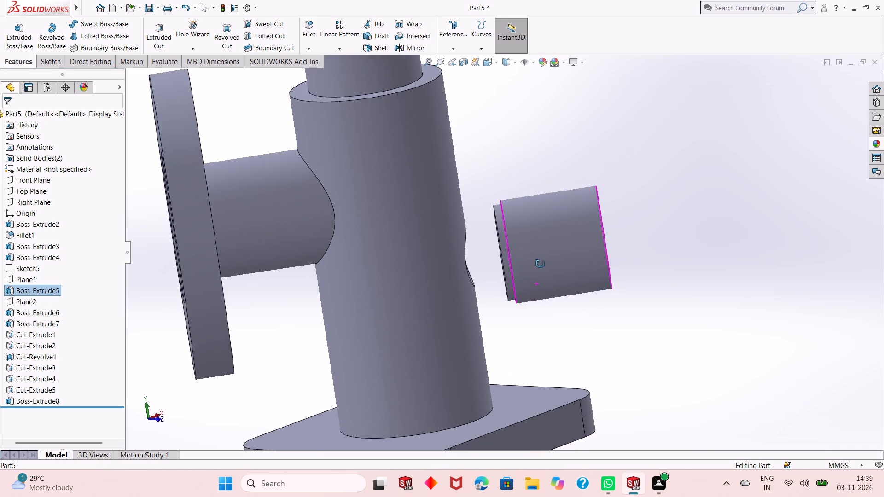
middle_drag(540, 264, 553, 237)
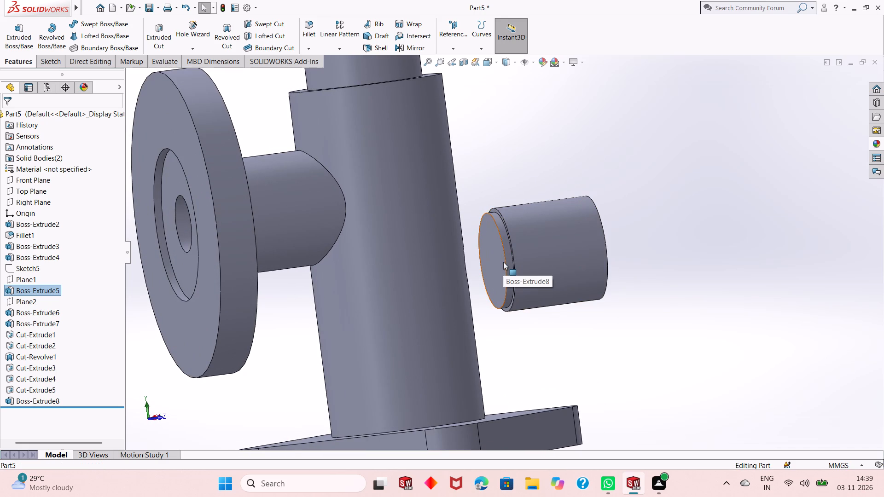
Sketch a circle about 28 mm in diameter, concentric with the small step's end face on the side branch.
scroll(503, 262, down, 3)
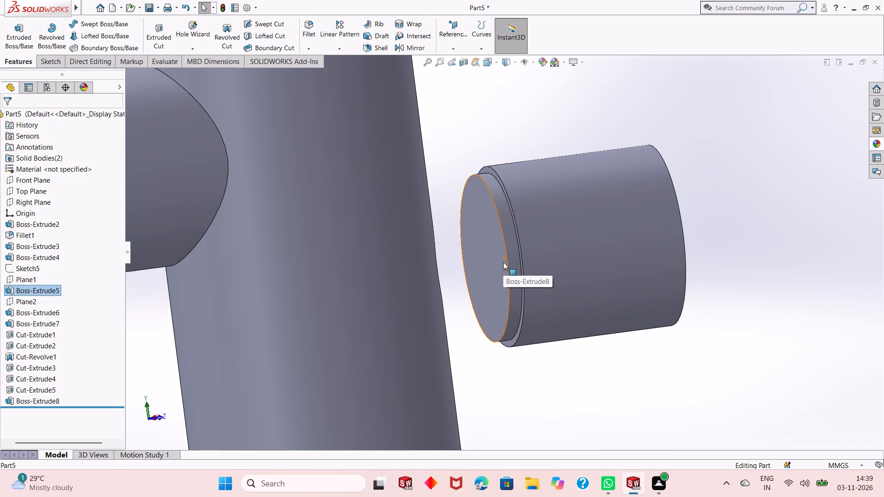
click(491, 251)
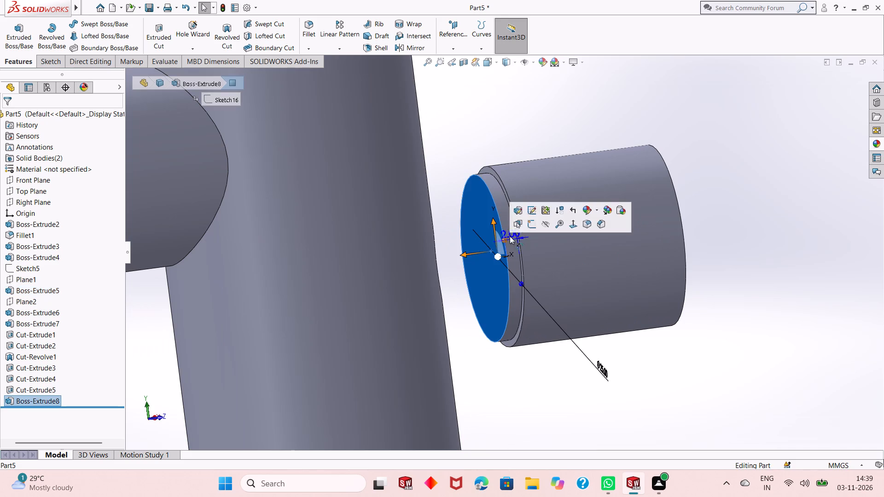
click(533, 220)
click(556, 155)
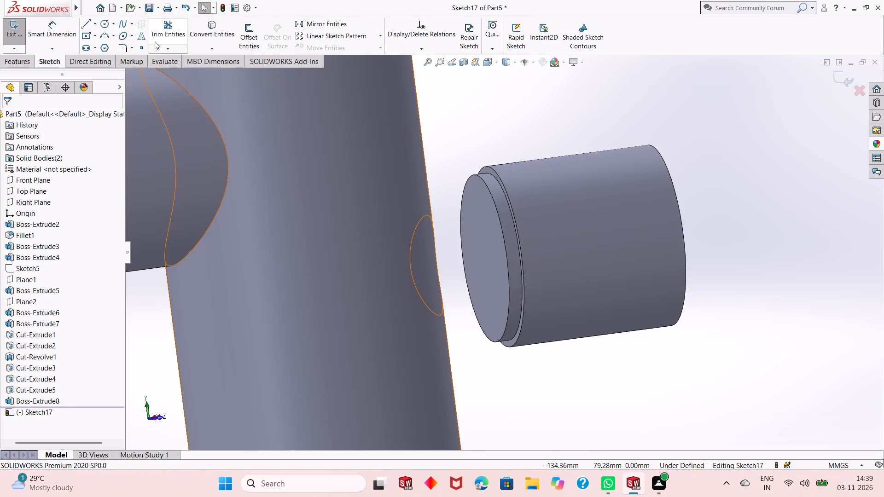
click(106, 21)
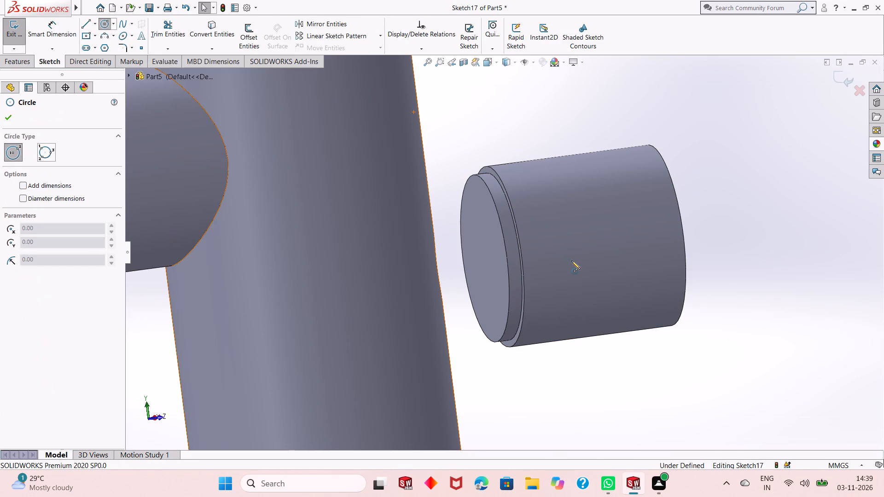
scroll(571, 260, down, 3)
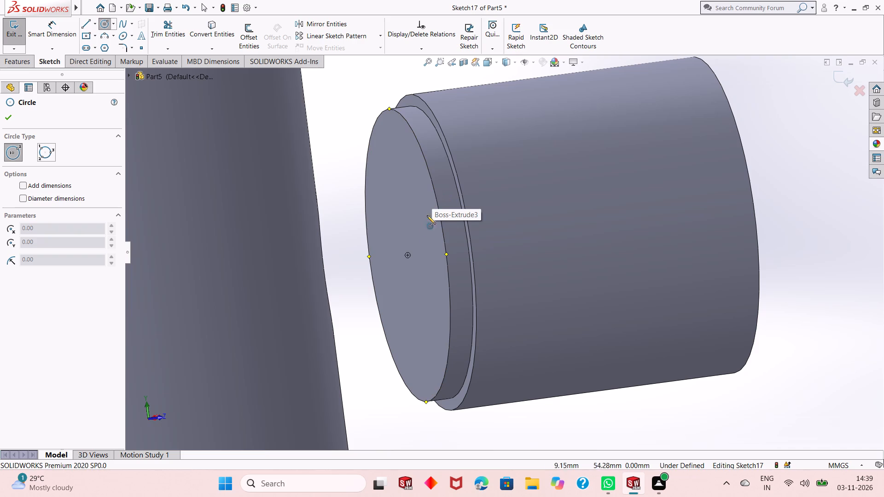
click(407, 255)
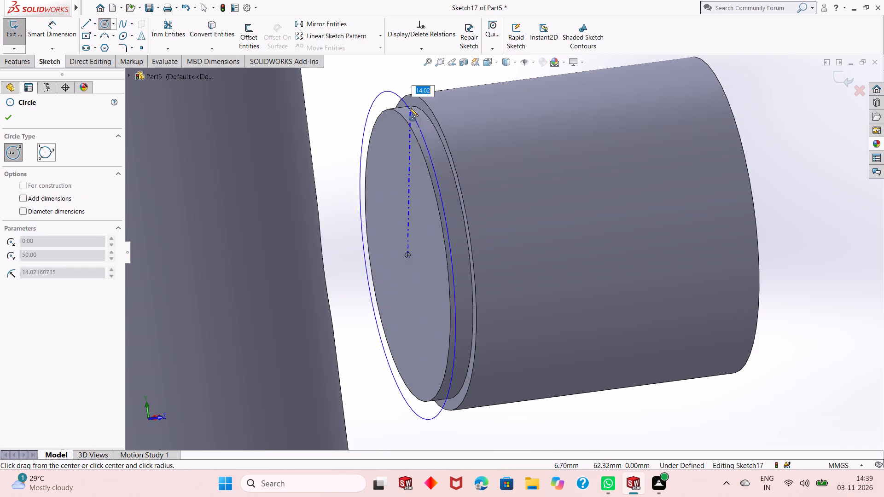
click(385, 92)
right_click(438, 74)
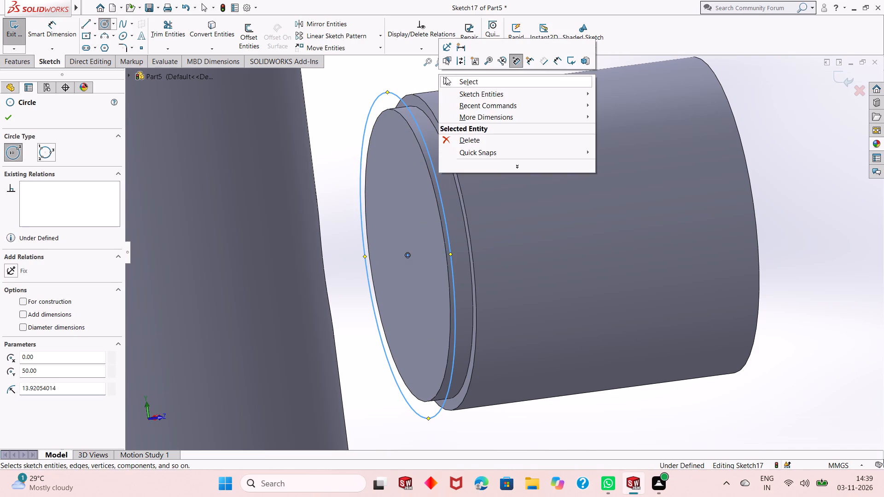
click(453, 81)
Dimension the new circle on the small step's end face to a diameter of 30 mm.
scroll(415, 207, up, 3)
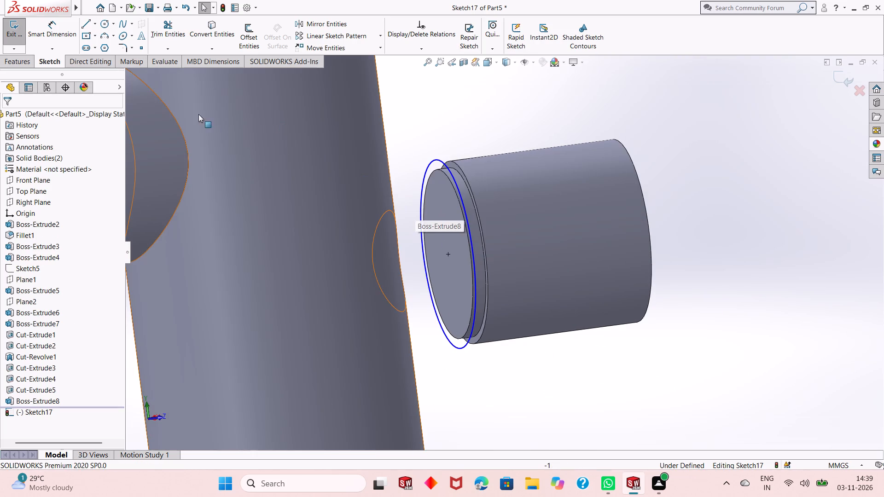
click(62, 27)
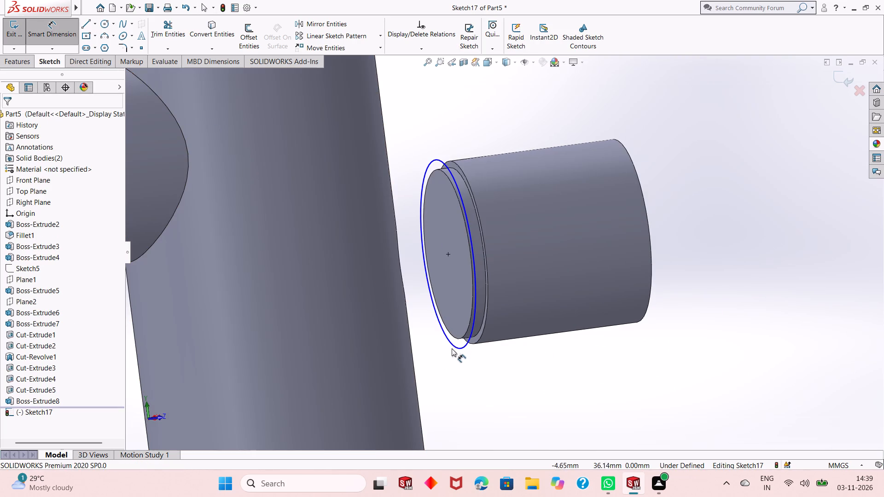
click(462, 349)
click(545, 385)
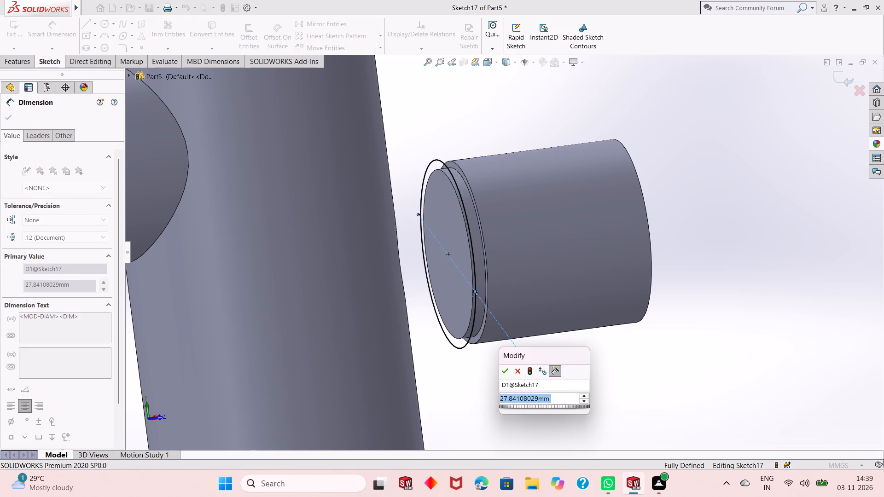
text(30)
key(Return)
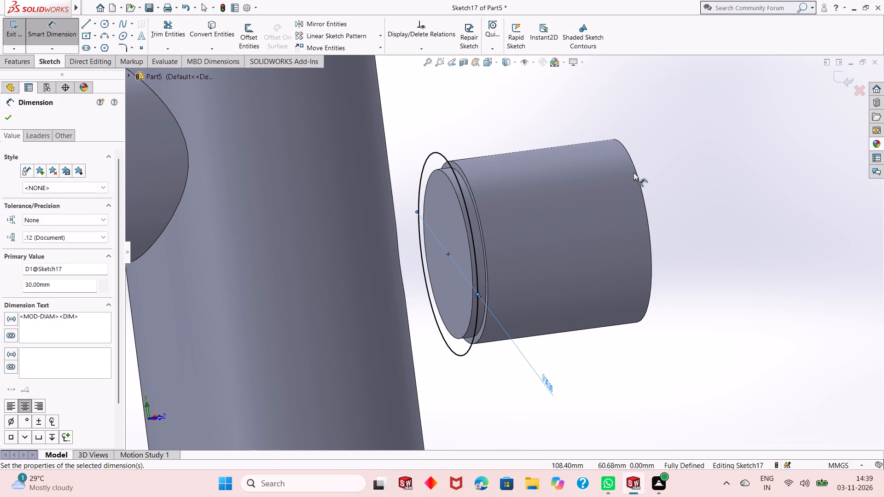
right_click(680, 128)
click(706, 158)
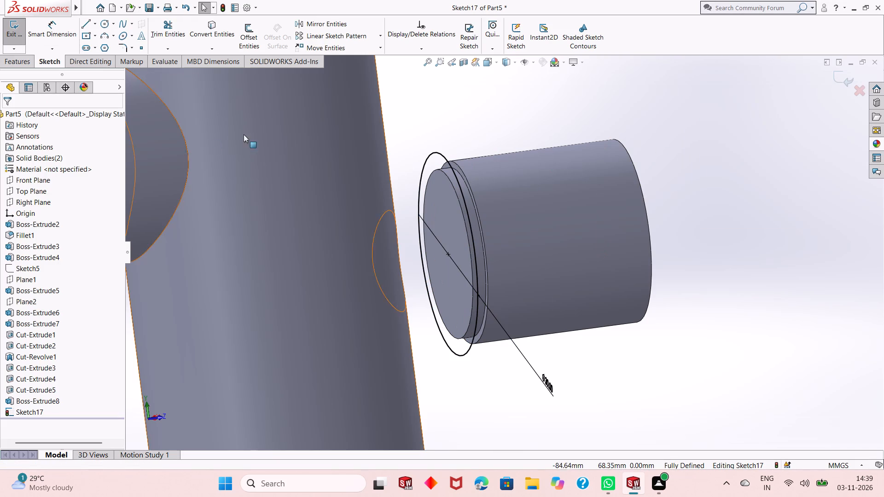
Extrude the 30 mm circle Up To Surface to the shaft's outer cylindrical face, with the result merged.
click(14, 63)
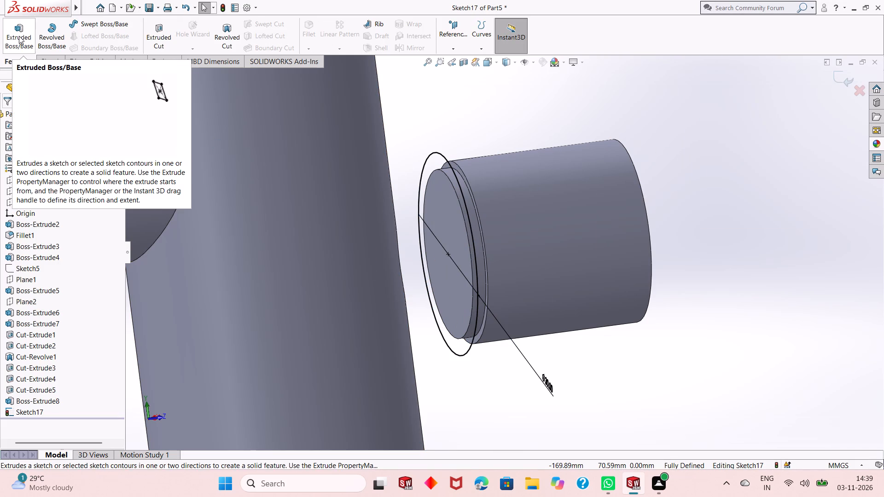
click(19, 36)
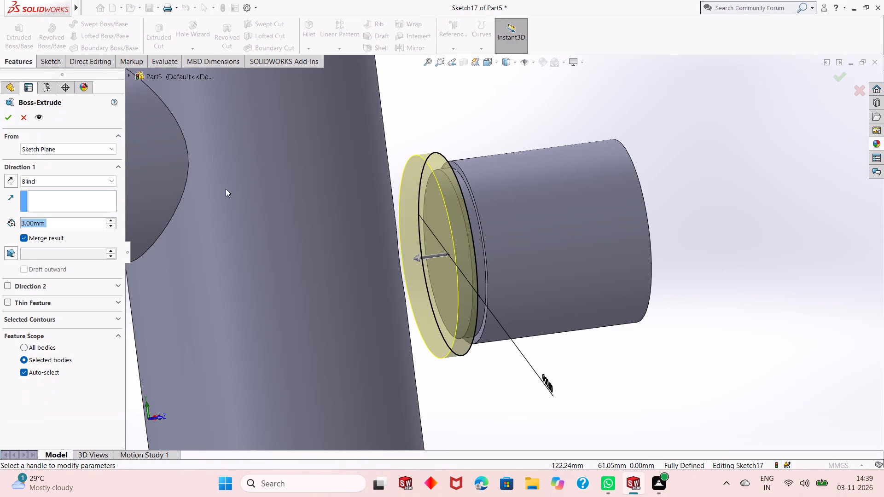
scroll(302, 234, up, 2)
middle_drag(346, 197, 334, 242)
scroll(334, 242, up, 1)
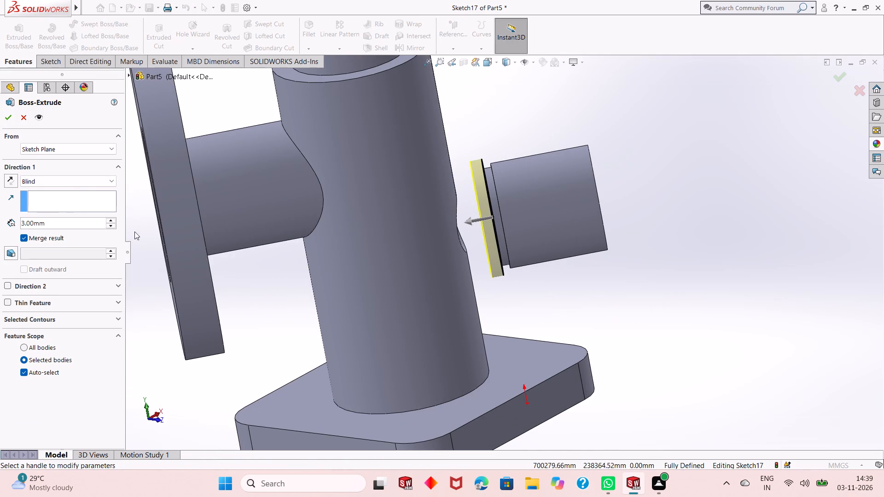
click(64, 186)
click(67, 206)
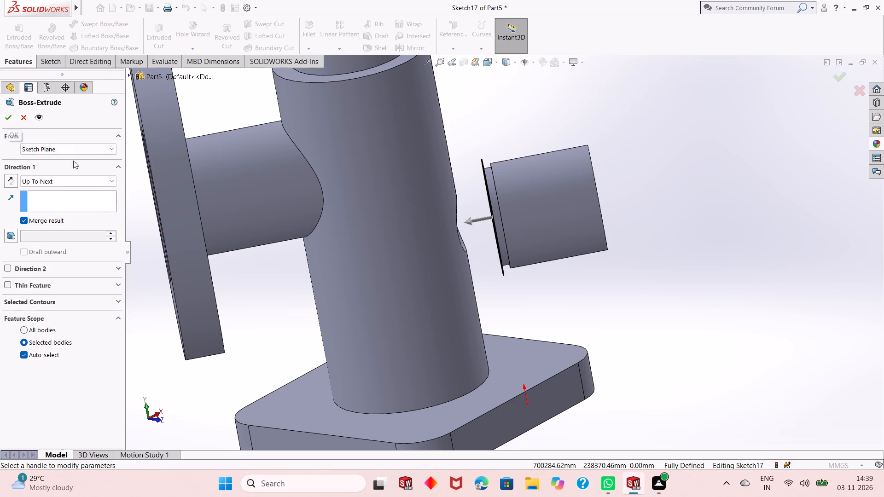
middle_drag(351, 207, 329, 228)
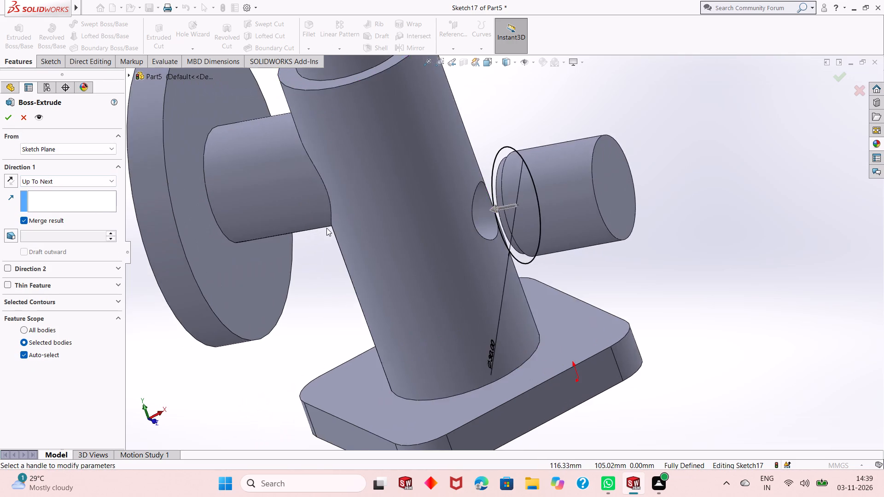
scroll(326, 228, up, 3)
middle_drag(587, 260, 579, 219)
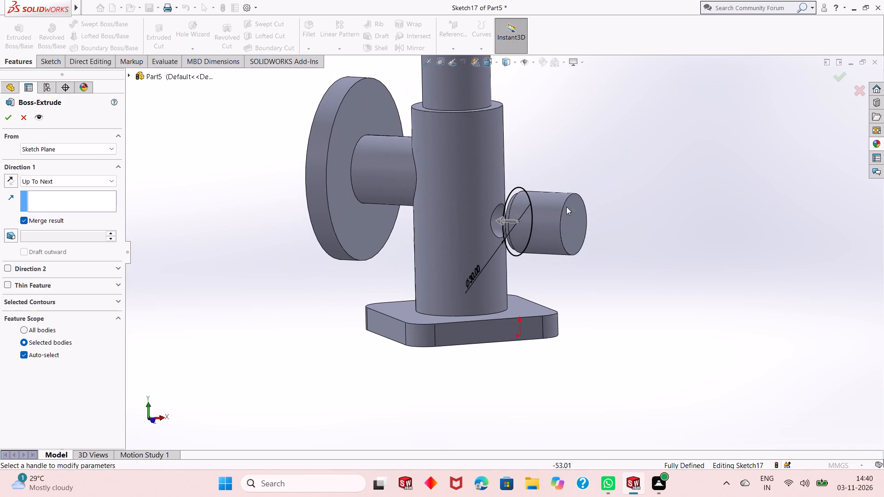
click(95, 183)
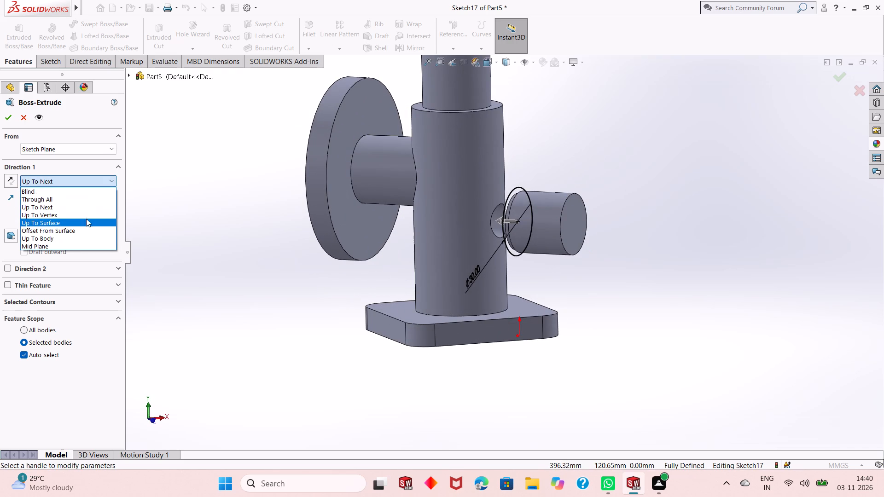
click(86, 225)
click(472, 168)
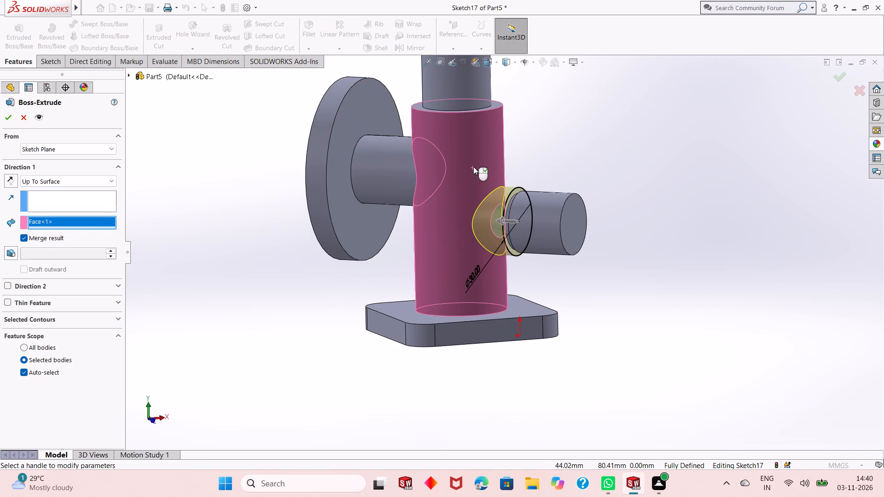
click(5, 113)
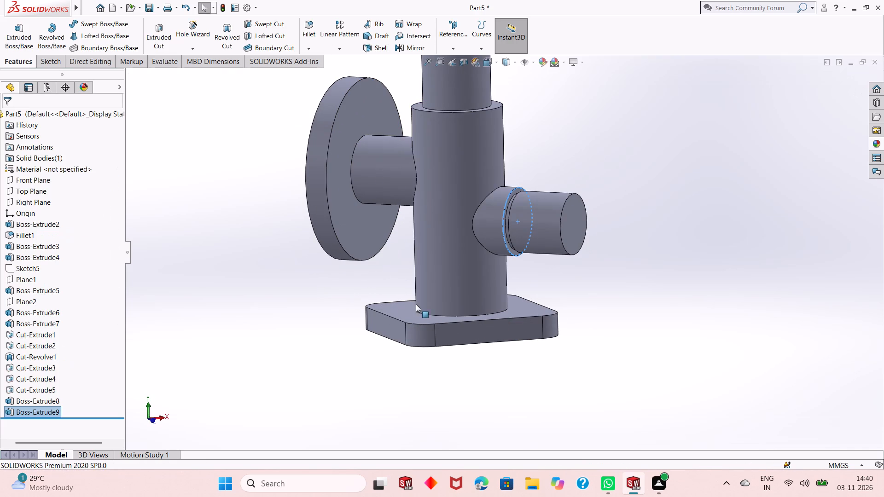
Examine the joined side branch and the inside of the shaft bore from below.
middle_drag(416, 307, 439, 309)
click(585, 270)
middle_drag(586, 270, 546, 268)
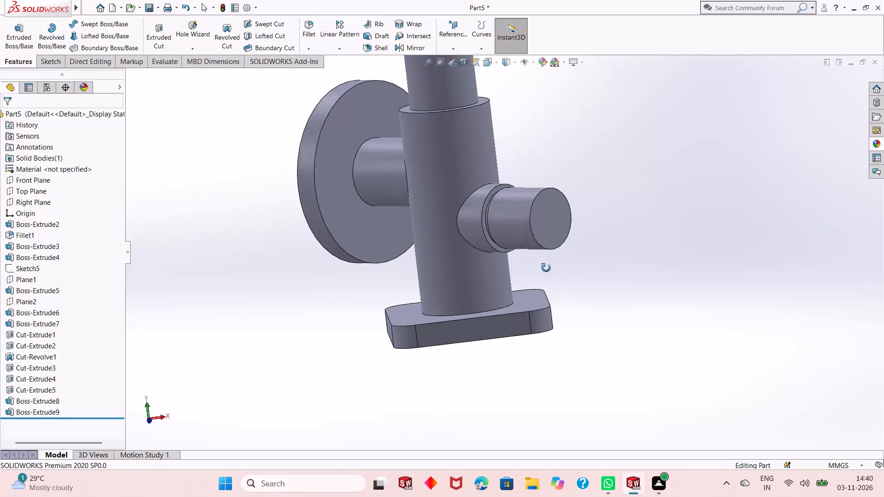
middle_drag(546, 268, 593, 121)
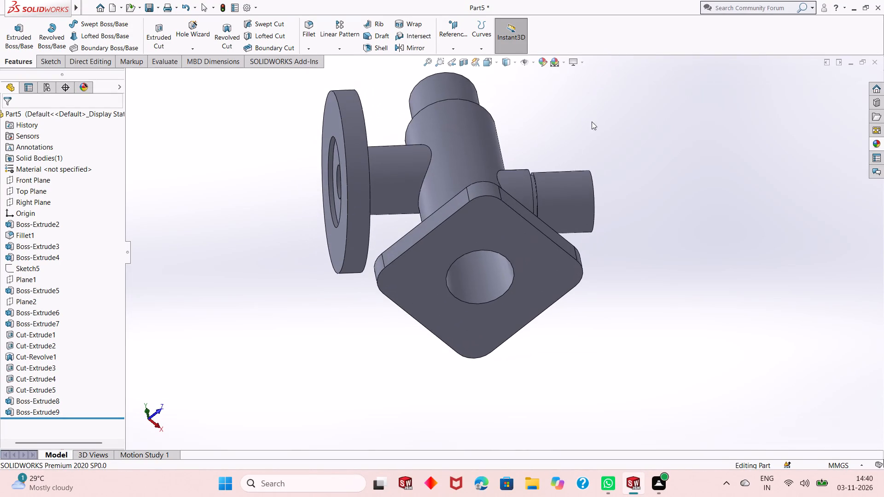
middle_drag(639, 303, 654, 236)
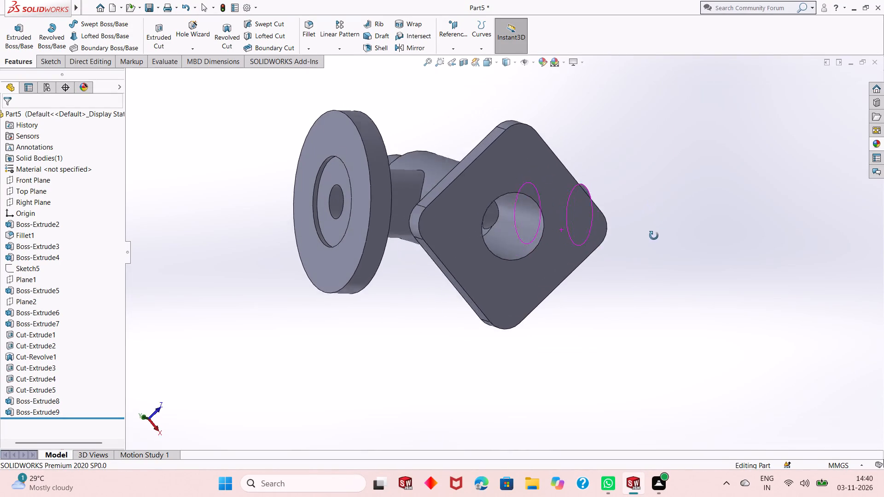
middle_drag(654, 236, 644, 244)
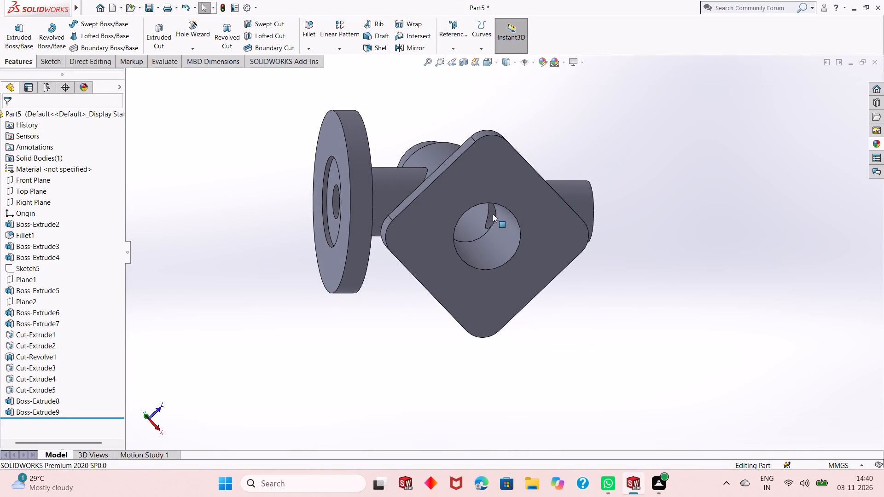
Open the side branch's bore cut (Cut-Extrude3) and examine its start, direction and extent.
click(492, 213)
click(519, 172)
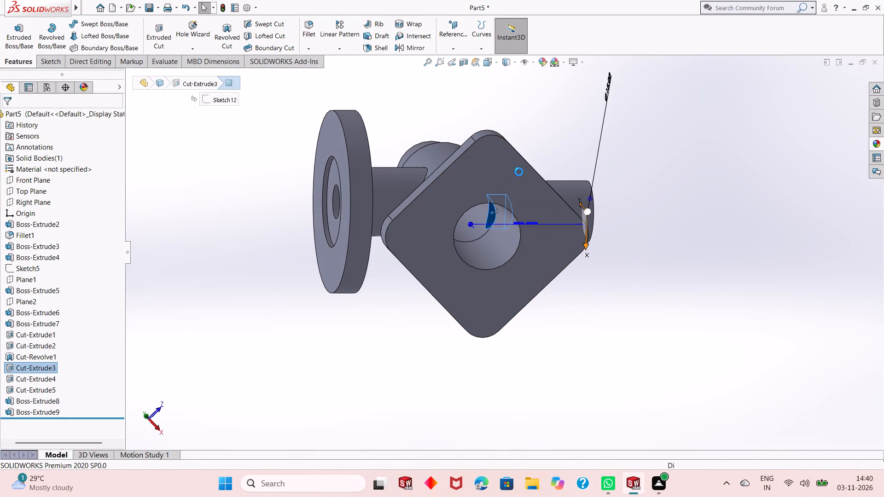
middle_drag(555, 147, 540, 258)
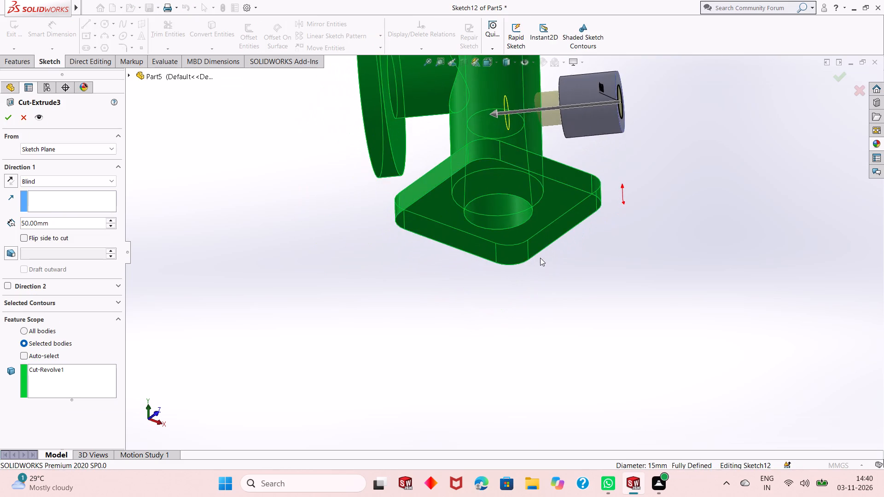
scroll(536, 253, up, 2)
scroll(529, 138, down, 2)
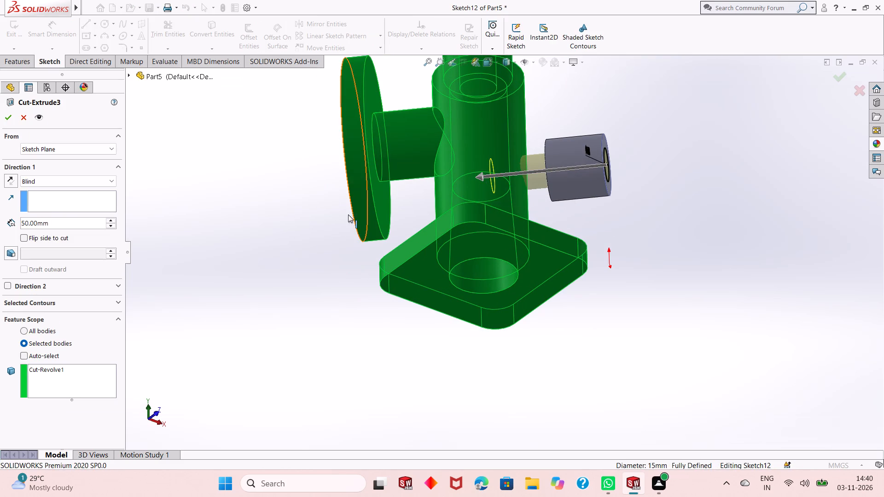
middle_drag(321, 229, 316, 289)
scroll(314, 285, up, 2)
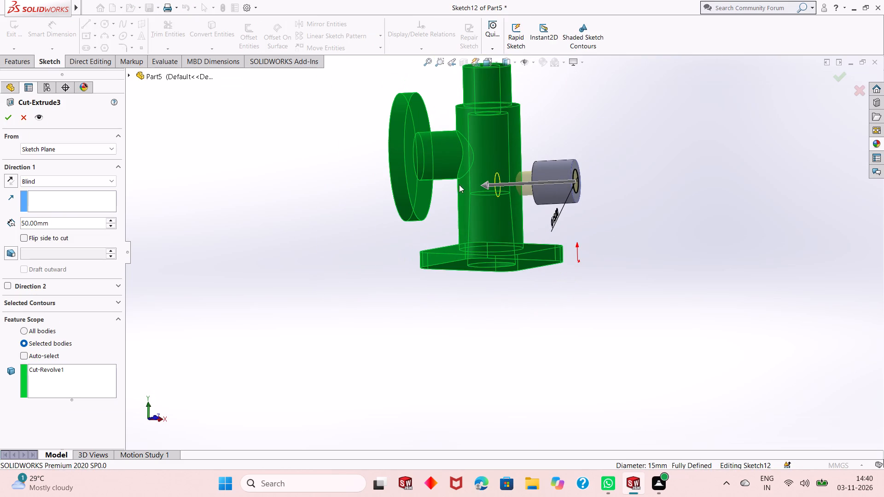
middle_drag(521, 155, 521, 181)
scroll(553, 126, down, 3)
middle_drag(590, 274, 599, 279)
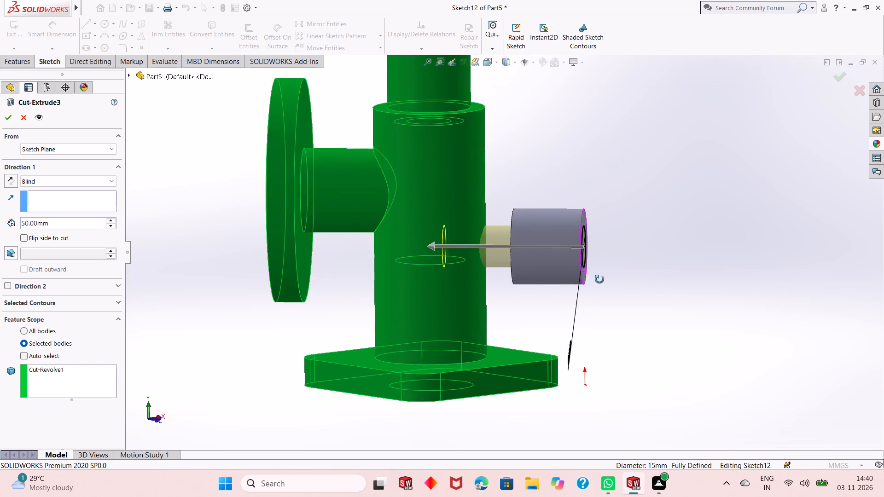
middle_drag(599, 279, 609, 291)
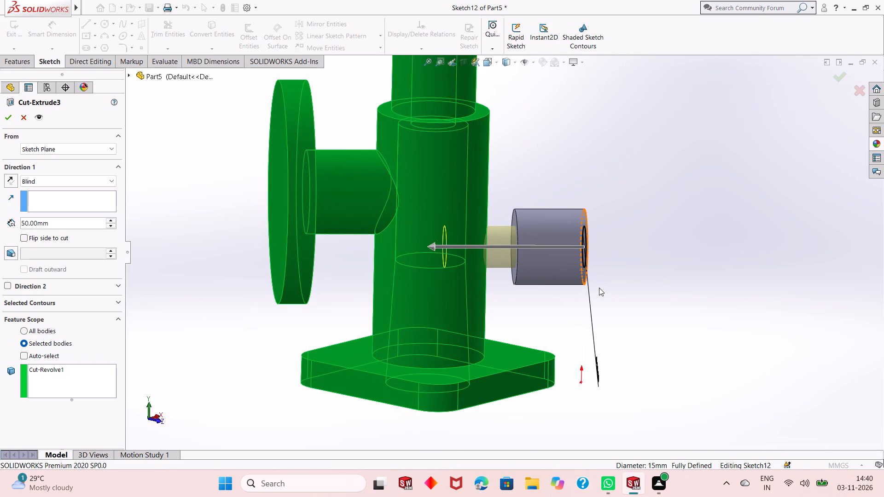
key(Escape)
key(Escape)
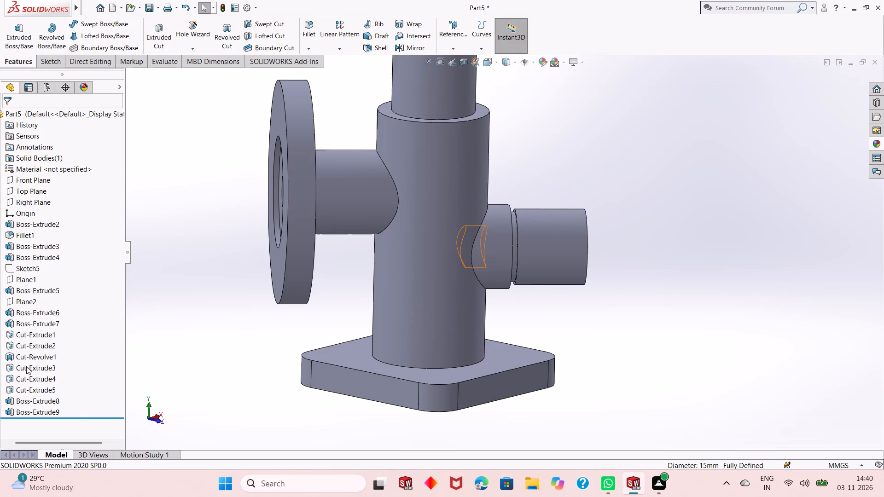
Delete the side branch's bore cut (Cut-Extrude3), keeping its sketch.
right_click(32, 370)
click(59, 354)
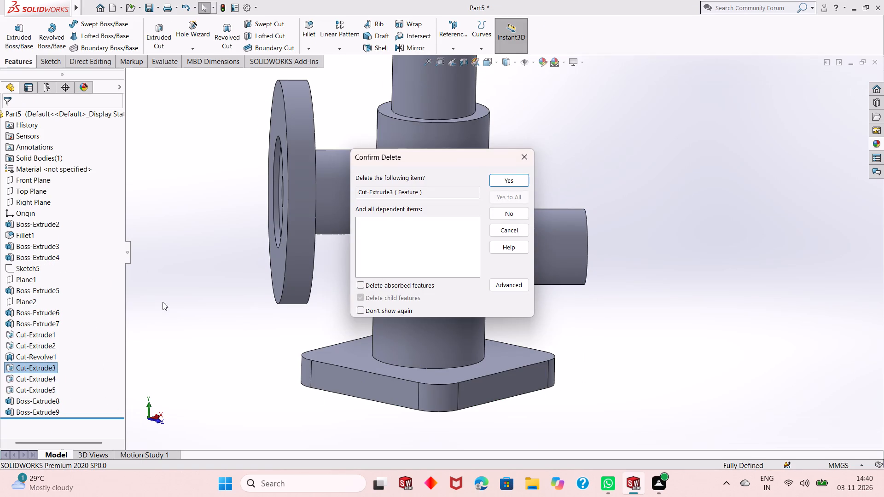
click(501, 180)
scroll(568, 313, up, 2)
key(Escape)
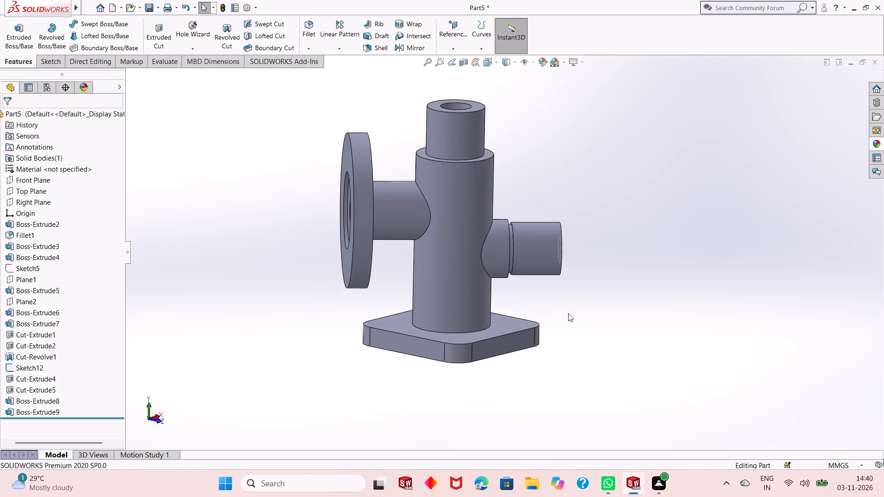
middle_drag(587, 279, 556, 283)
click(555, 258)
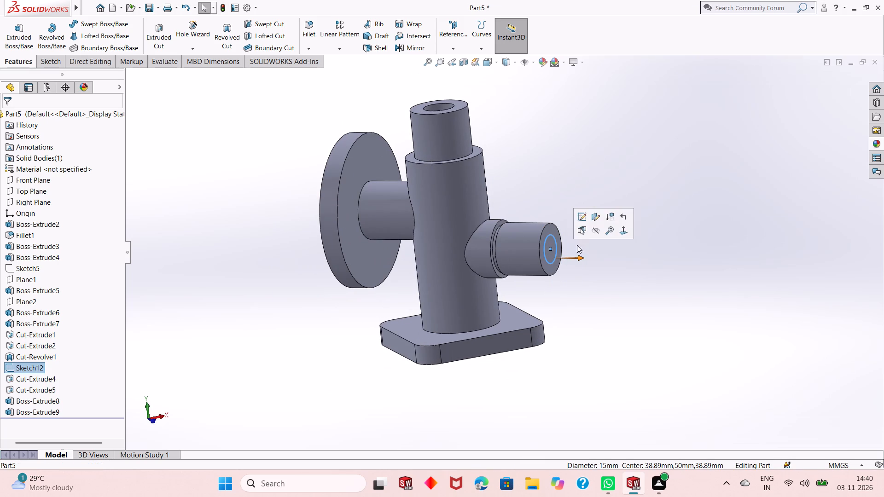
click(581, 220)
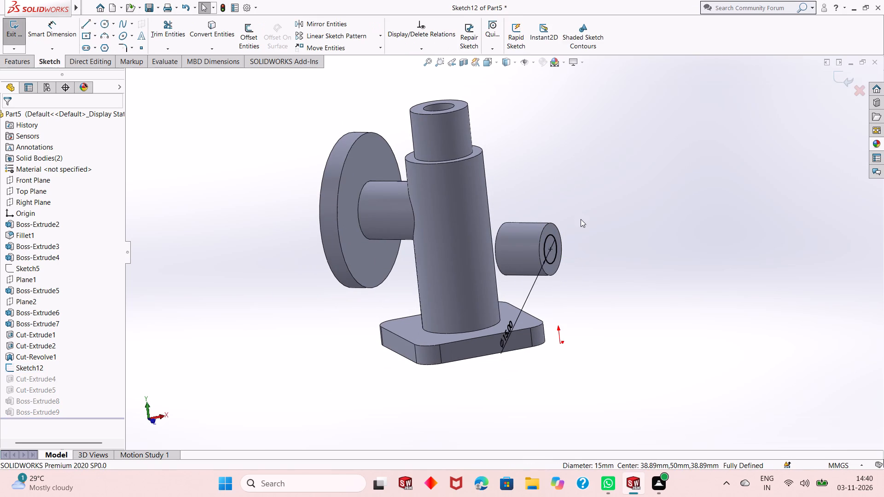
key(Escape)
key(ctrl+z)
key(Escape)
Delete the side branch's leftover bore sketch (Sketch12).
right_click(28, 367)
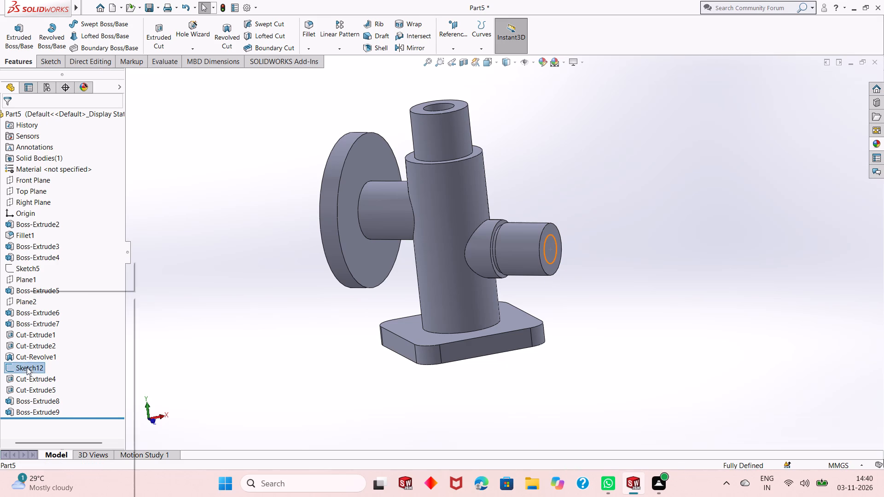
click(58, 358)
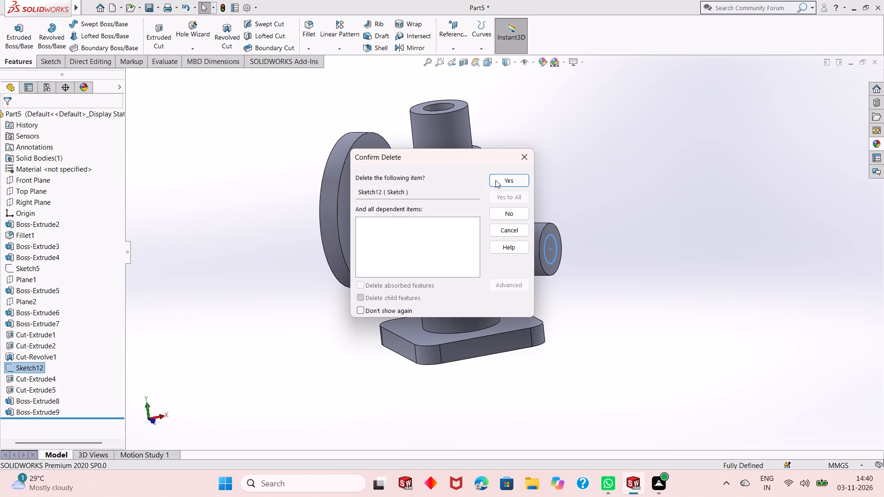
click(506, 180)
key(Escape)
Examine the side branch's end cylinder and the narrow neck between it and the collar.
click(552, 249)
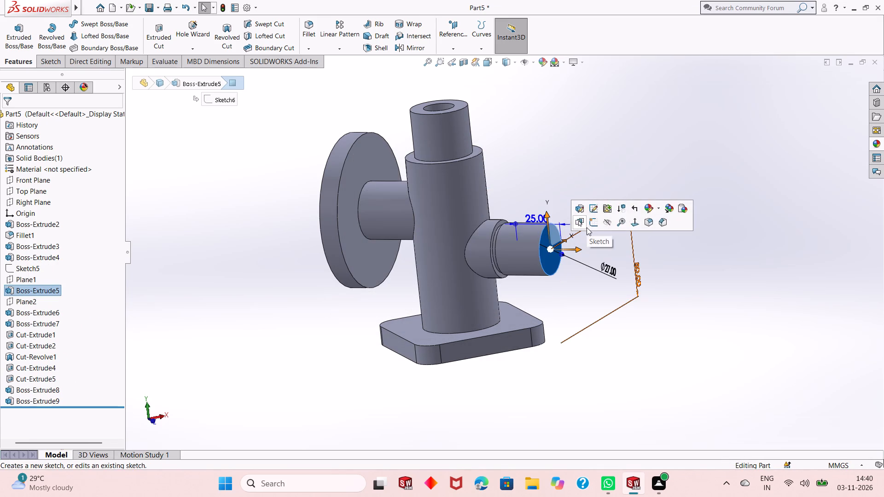
key(Escape)
scroll(506, 245, down, 3)
key(Escape)
scroll(504, 243, down, 2)
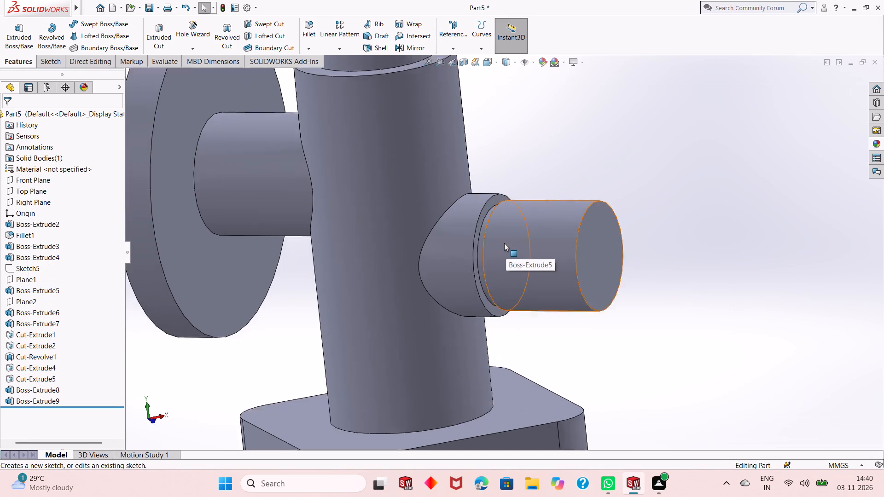
scroll(504, 243, down, 1)
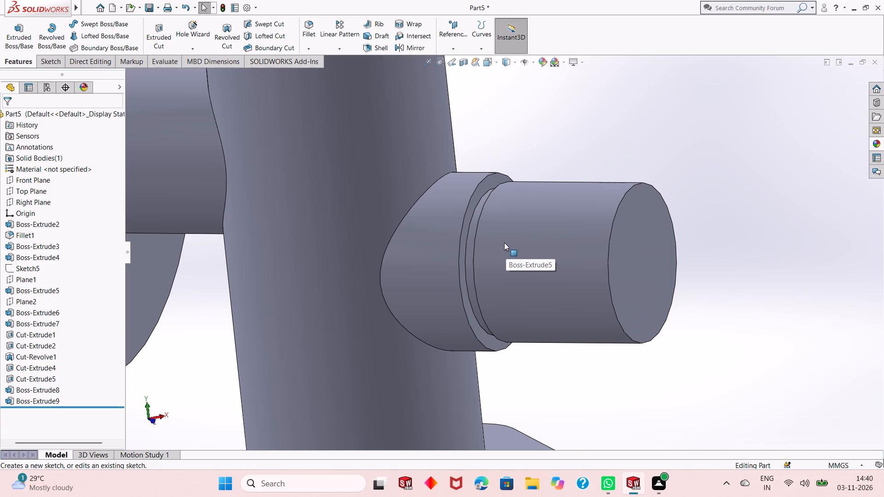
middle_drag(534, 293, 540, 295)
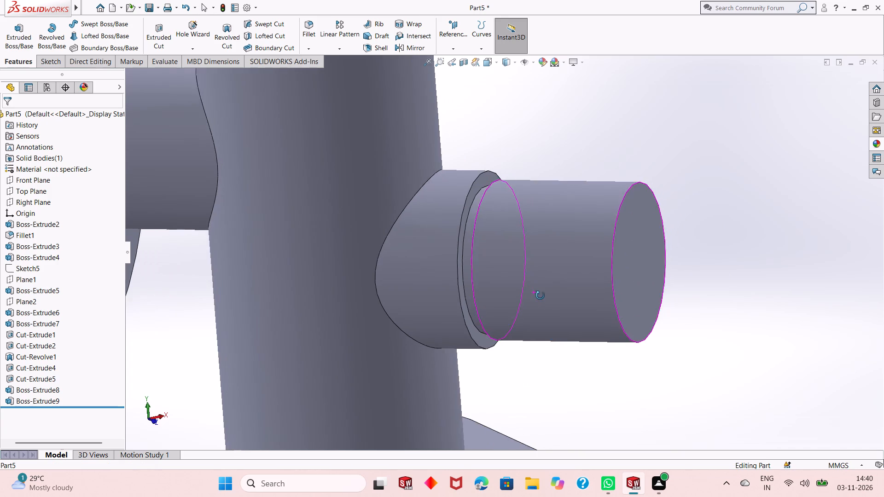
middle_drag(540, 295, 558, 289)
scroll(496, 320, up, 2)
key(Escape)
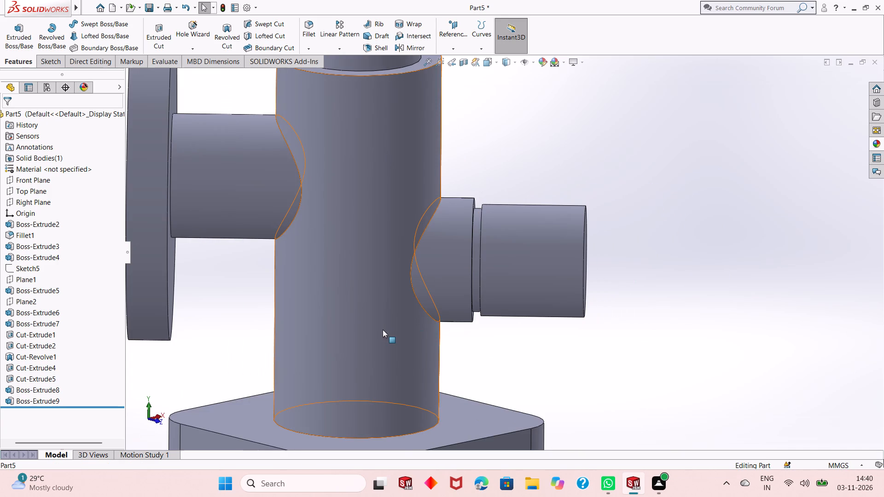
scroll(342, 367, up, 3)
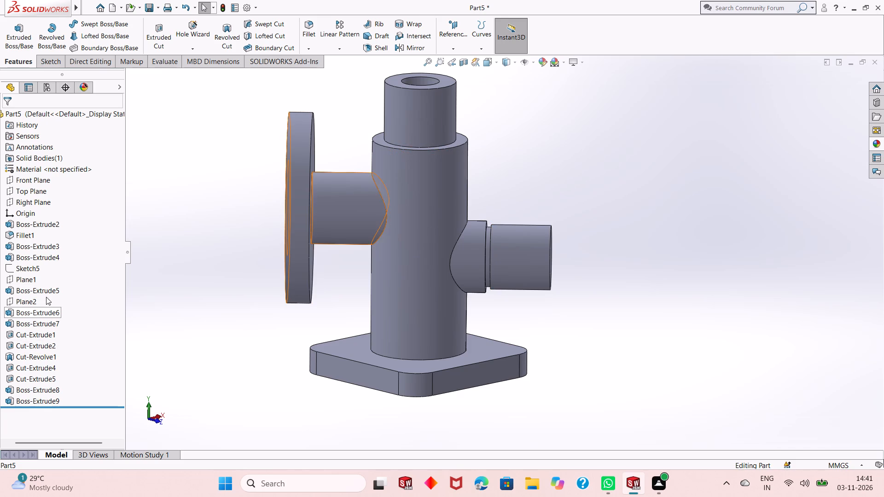
Set the extrusion depth of the side branch's end cylinder (Boss-Extrude5) to 26 mm.
click(46, 292)
click(56, 266)
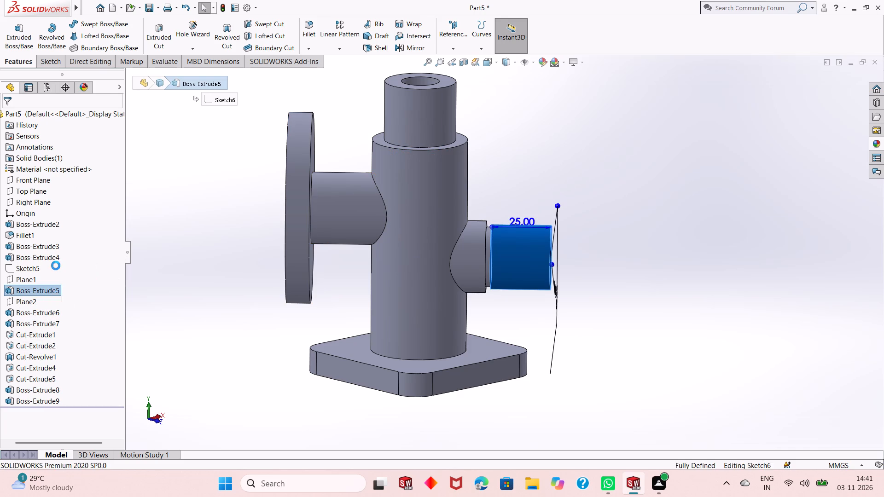
text(26)
key(Return)
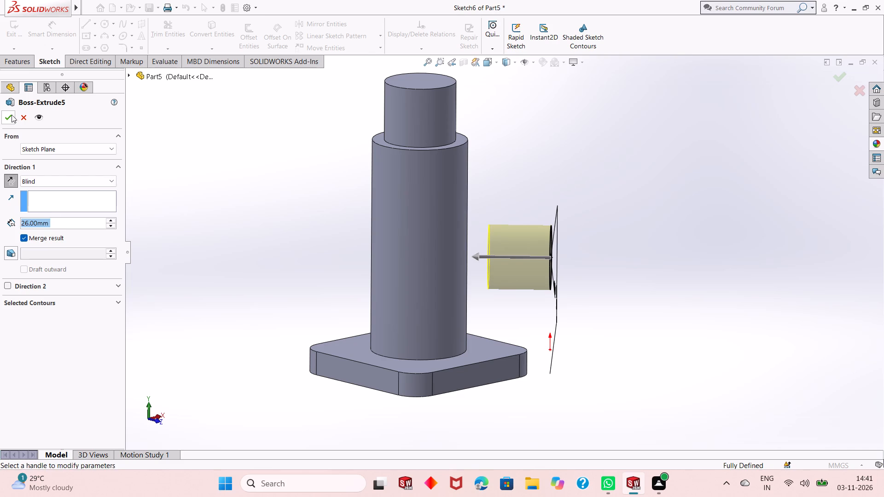
click(12, 115)
Set the extrusion depth of the side branch's narrow neck (Boss-Extrude8) to 1 mm.
scroll(475, 234, down, 3)
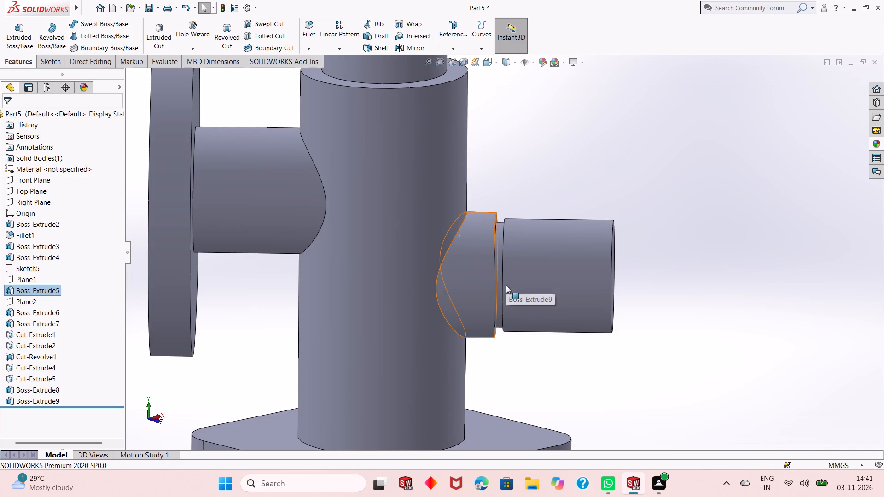
scroll(448, 342, up, 2)
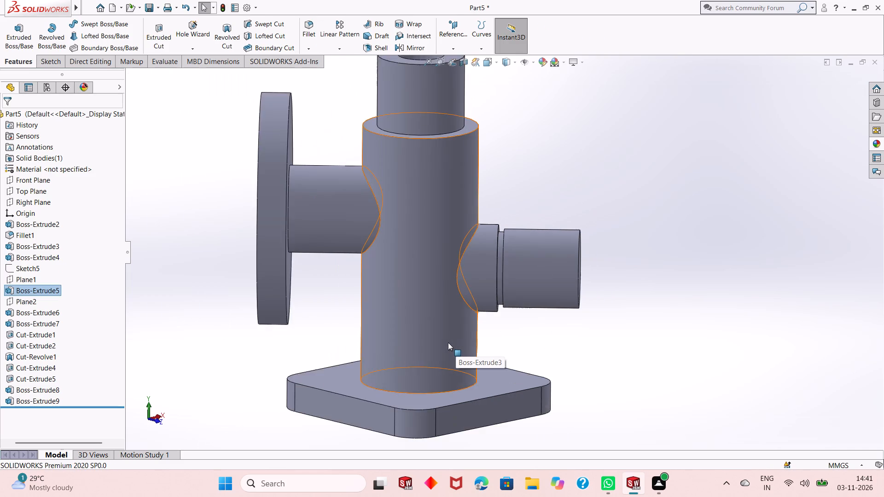
scroll(448, 342, up, 1)
scroll(44, 391, down, 3)
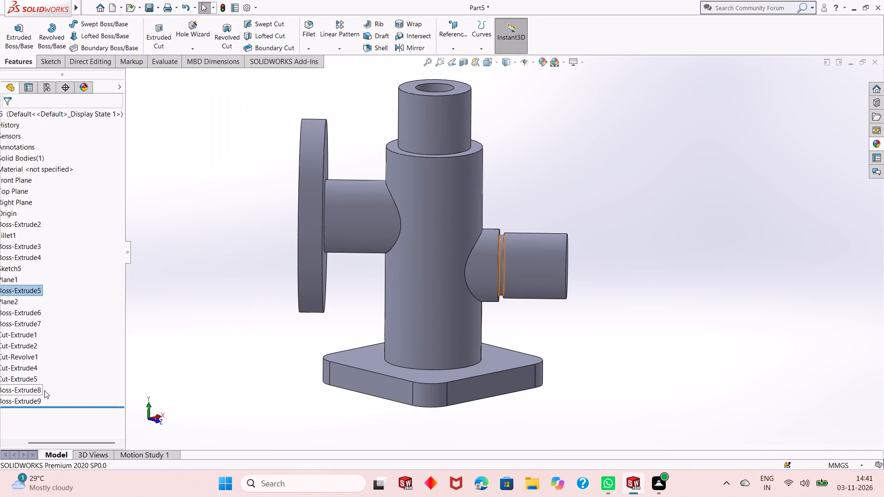
click(30, 394)
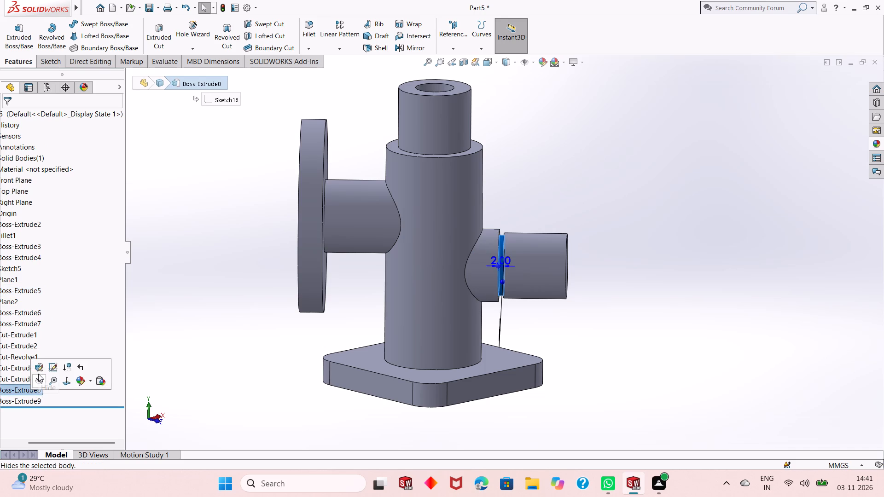
click(38, 374)
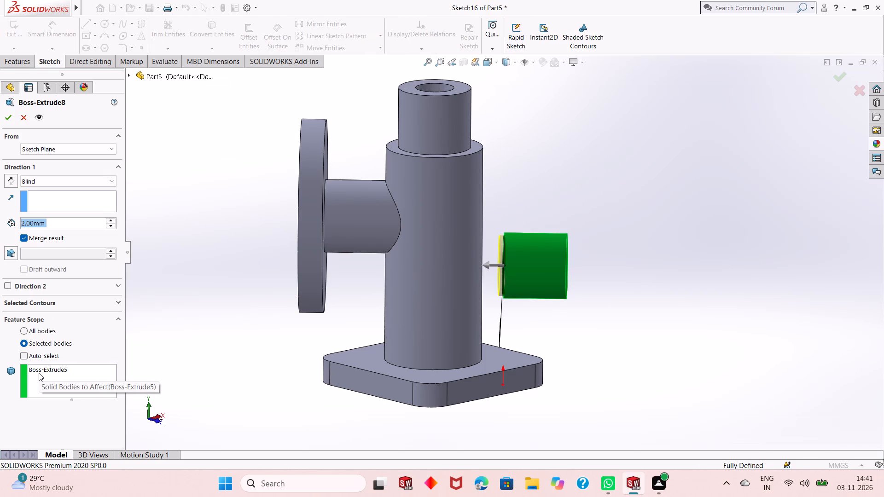
key(1)
key(Return)
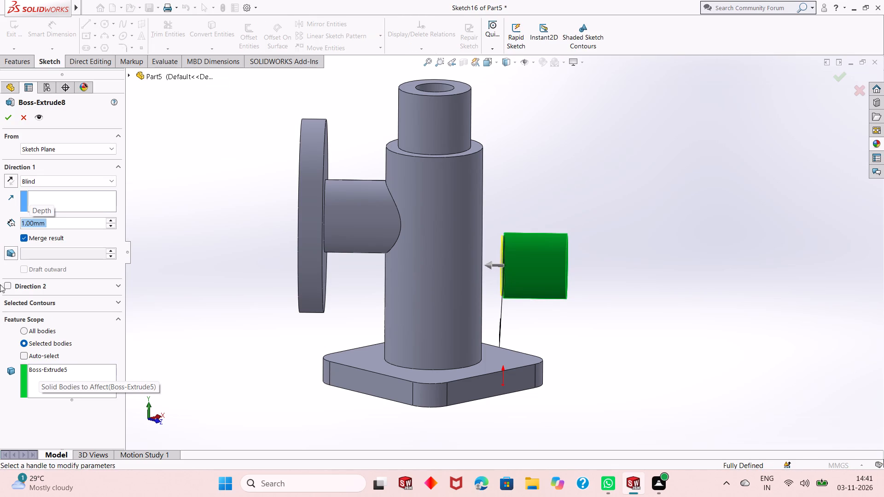
click(7, 116)
key(Escape)
Examine the side branch's neck and the extent of its end cylinder (Boss-Extrude5).
scroll(454, 261, down, 3)
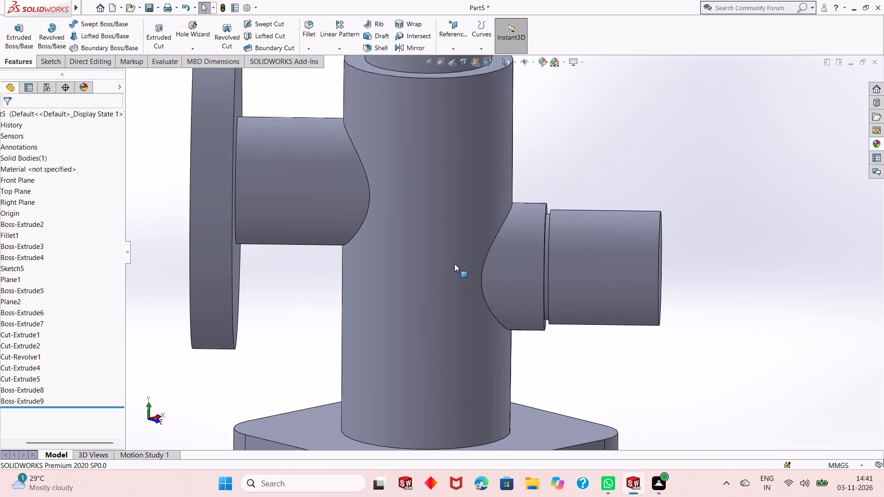
scroll(455, 278, up, 3)
scroll(621, 279, down, 4)
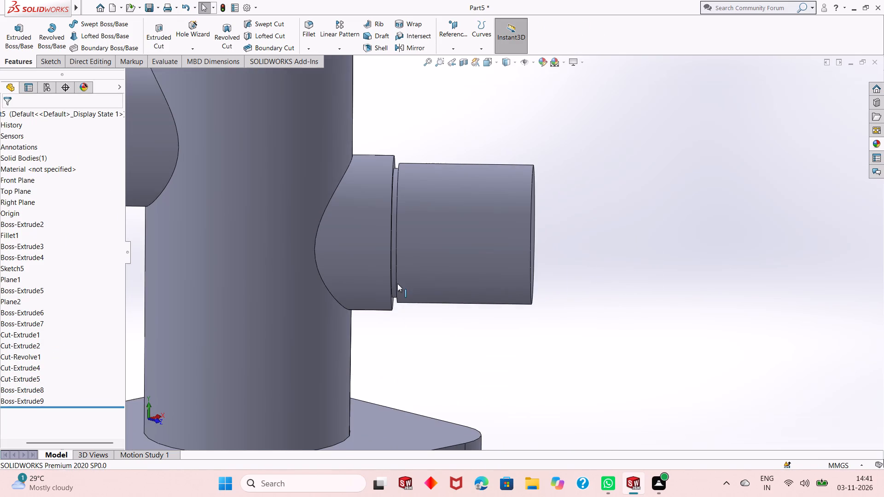
scroll(397, 283, down, 2)
scroll(397, 283, up, 6)
scroll(42, 255, up, 2)
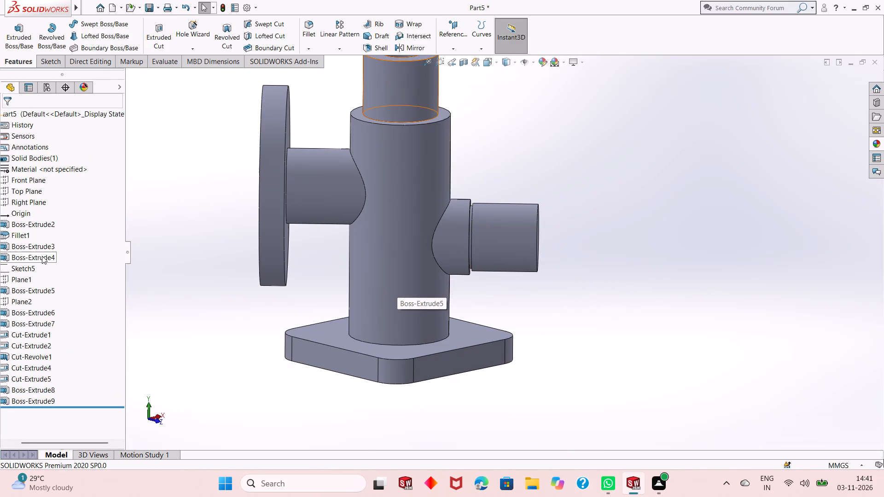
click(52, 287)
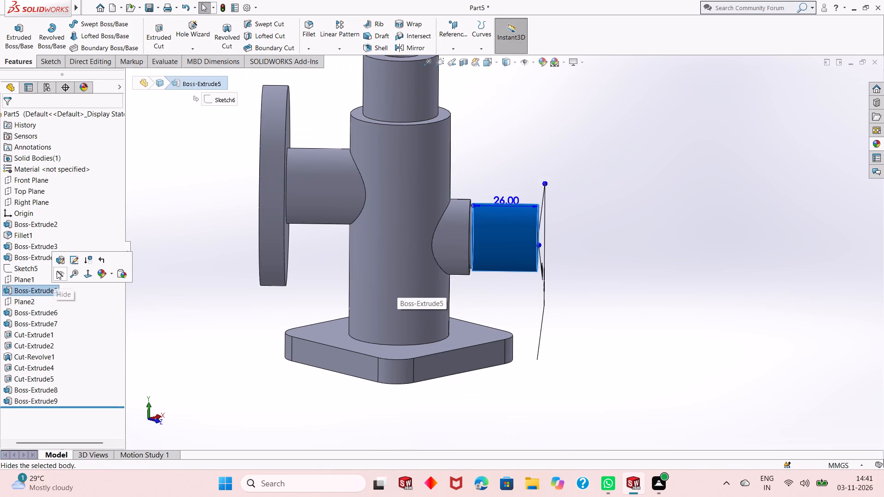
key(Escape)
key(Escape)
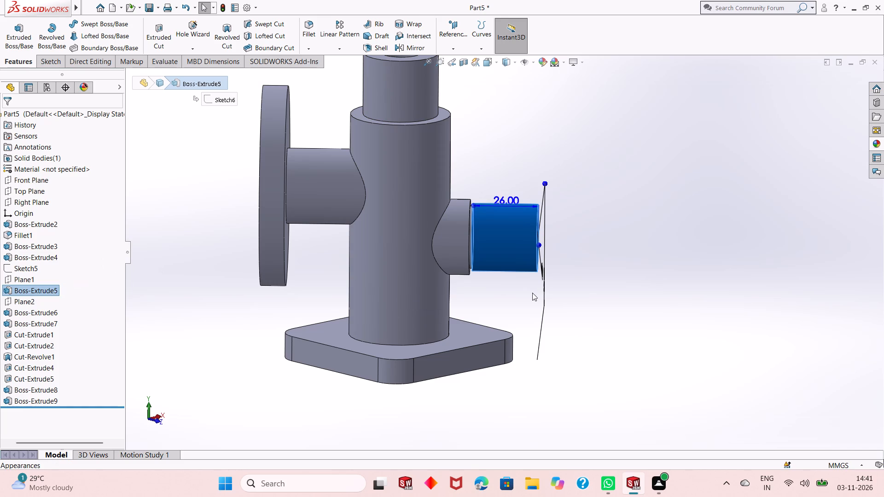
Start a sketch on the side branch's end face and draw a concentric circle about 11.7 mm in diameter.
middle_drag(564, 284, 529, 303)
click(563, 233)
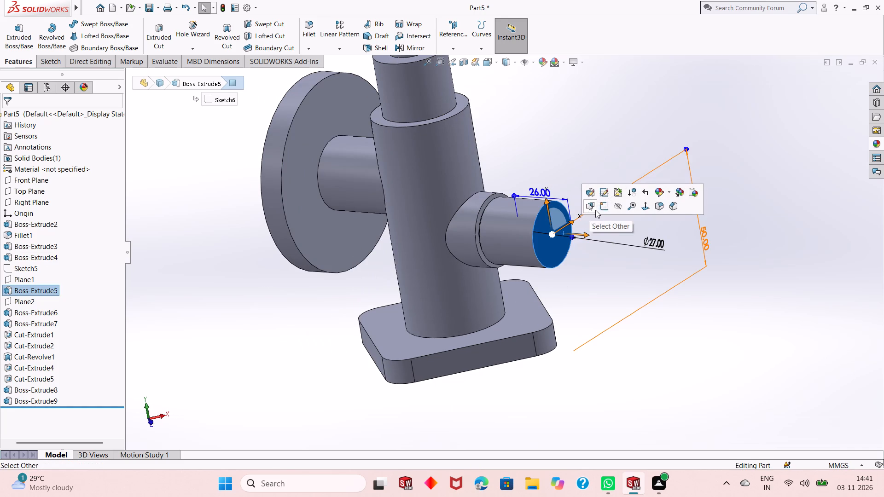
click(605, 212)
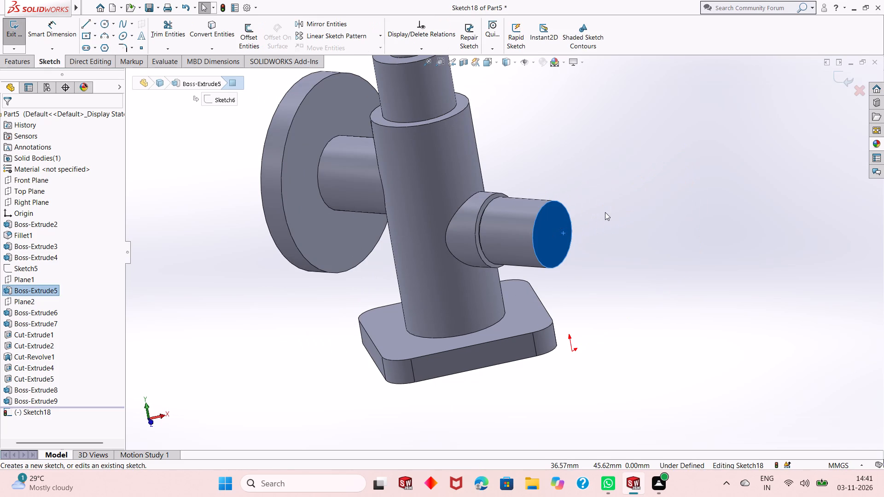
key(ctrl+8)
scroll(474, 311, up, 1)
scroll(561, 288, down, 2)
key(Escape)
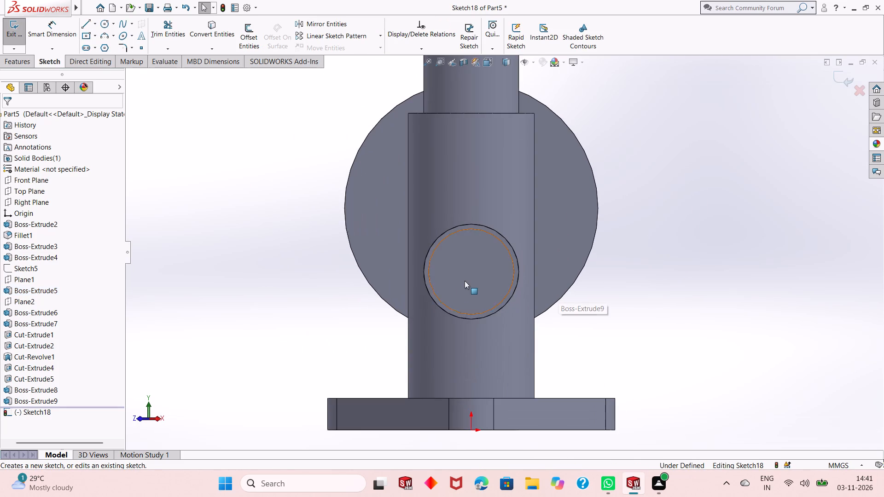
scroll(465, 281, down, 1)
click(103, 25)
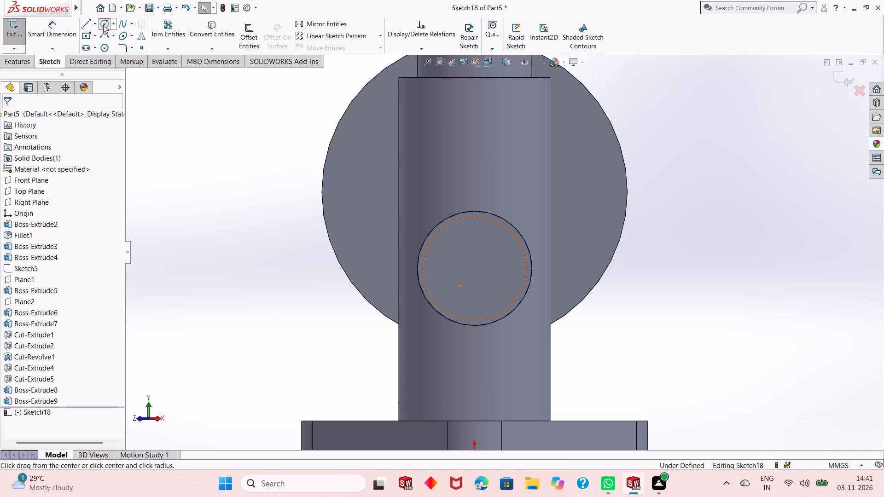
click(475, 269)
click(478, 290)
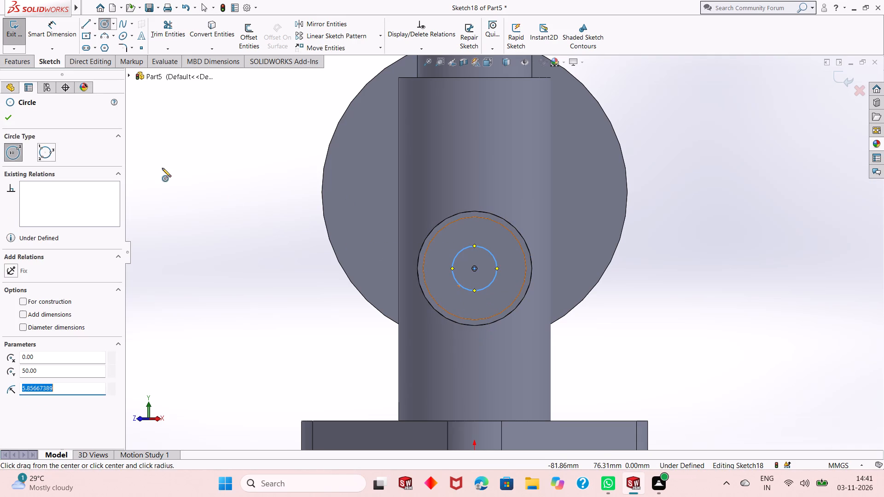
right_click(162, 168)
click(180, 175)
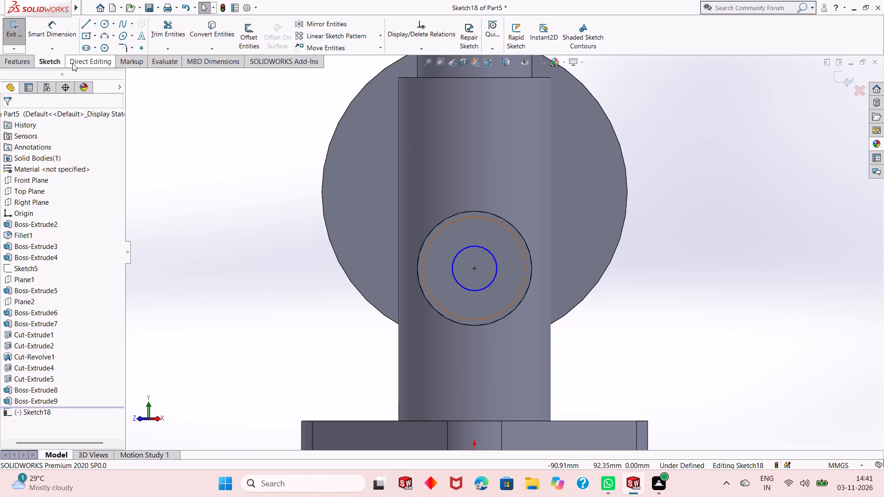
Dimension the side branch's bore circle to a diameter of 15 mm.
click(54, 32)
click(473, 290)
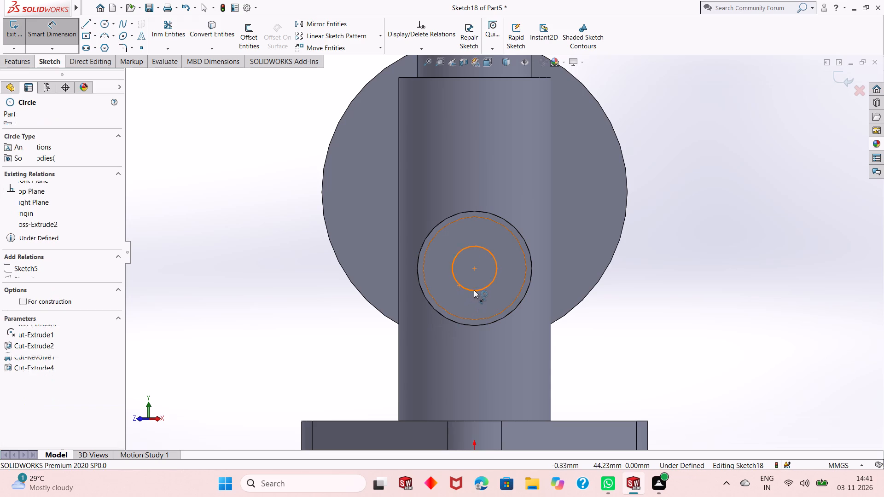
click(310, 339)
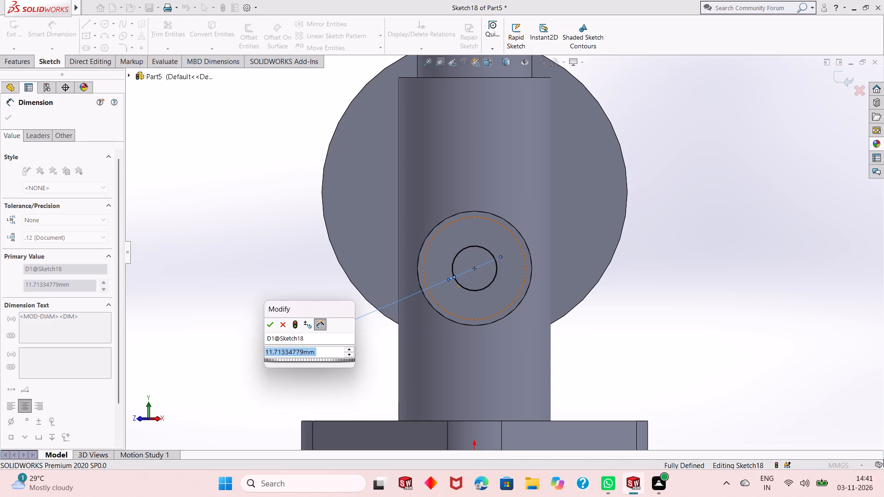
key(1)
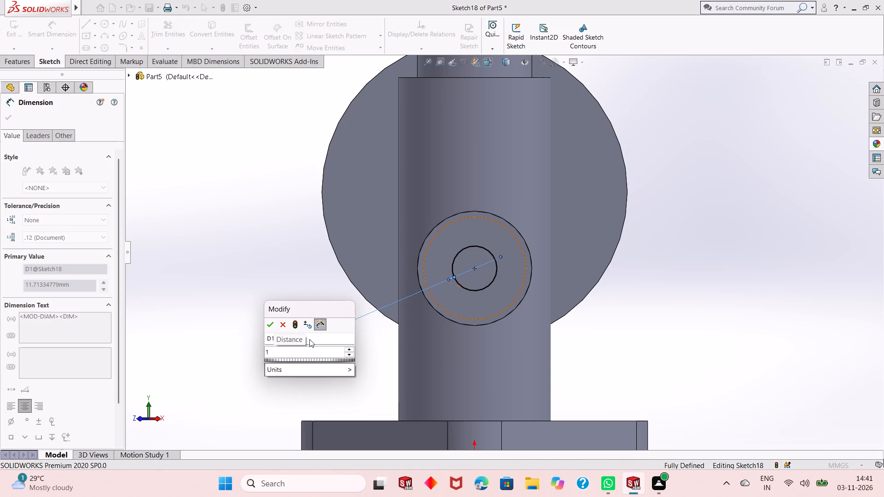
key(5)
key(Return)
right_click(242, 220)
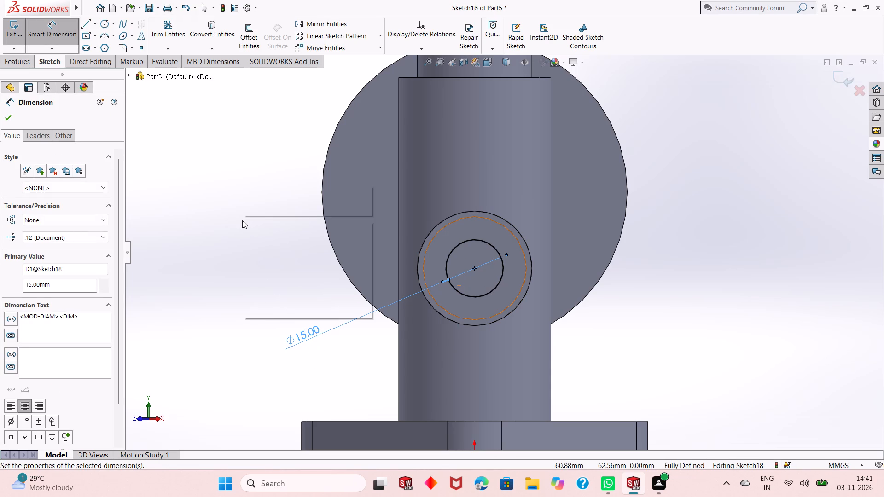
click(260, 248)
key(Escape)
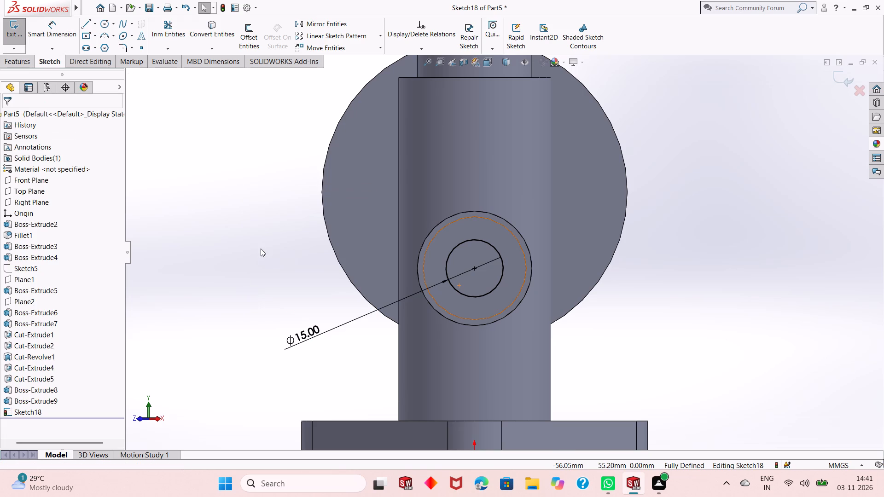
Cut the 15 mm bore circle into the side branch with an Extruded Cut using the Up To Next end condition.
middle_drag(343, 288, 382, 286)
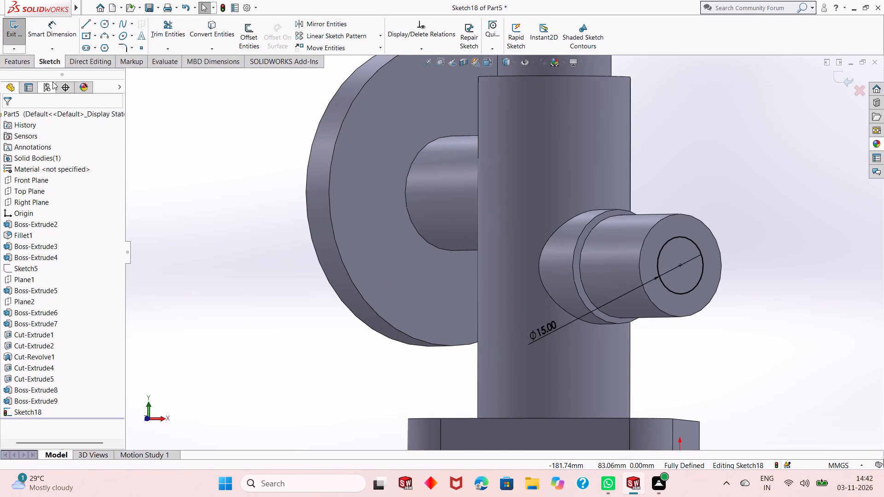
click(32, 63)
click(159, 33)
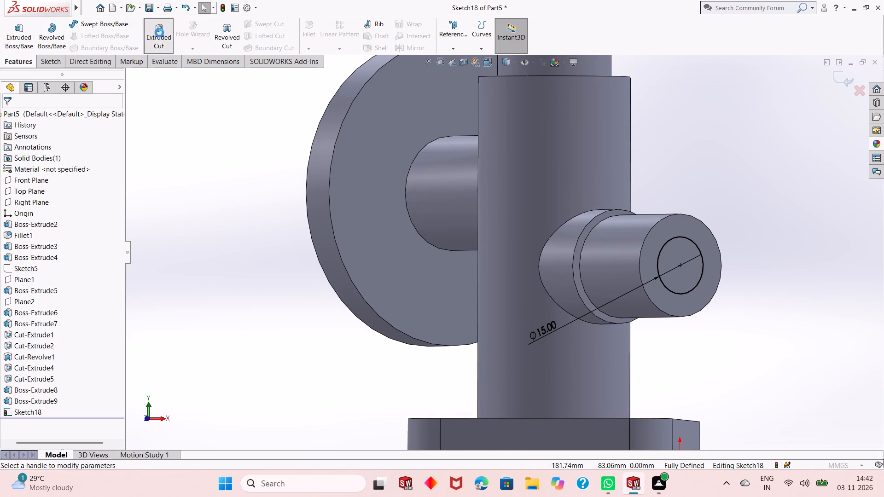
click(57, 179)
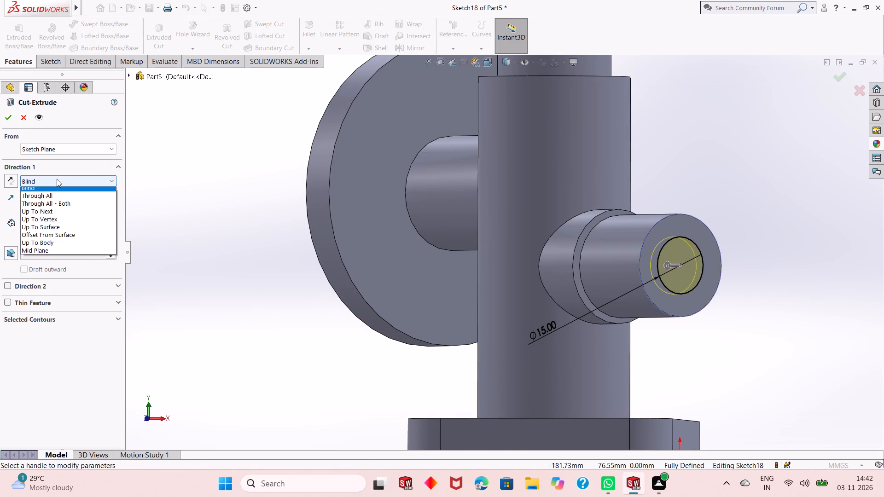
click(74, 217)
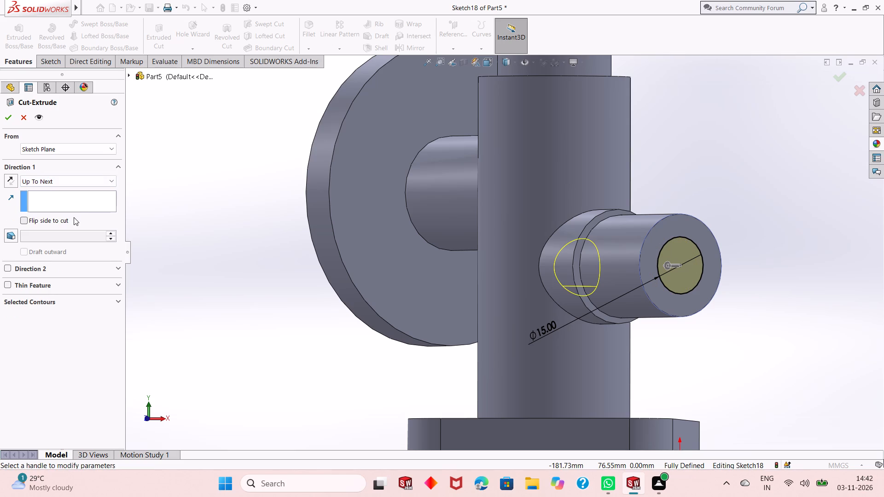
click(2, 116)
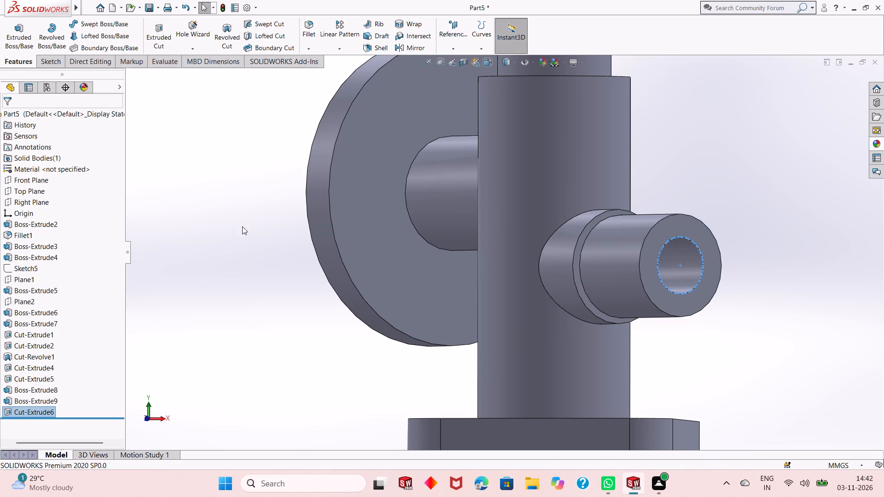
Examine the side branch's new bore and the flanged branch from several angles.
scroll(430, 274, up, 1)
middle_drag(430, 275, 388, 286)
key(Escape)
middle_drag(368, 298, 368, 296)
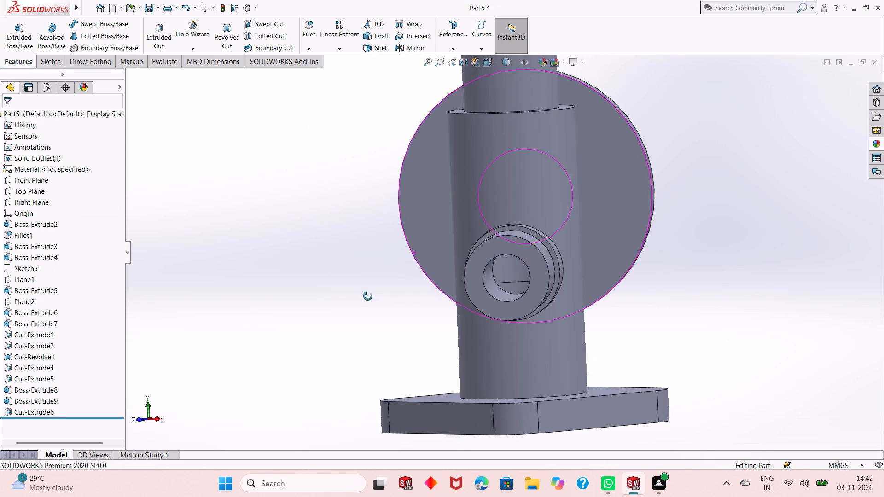
middle_drag(368, 296, 499, 288)
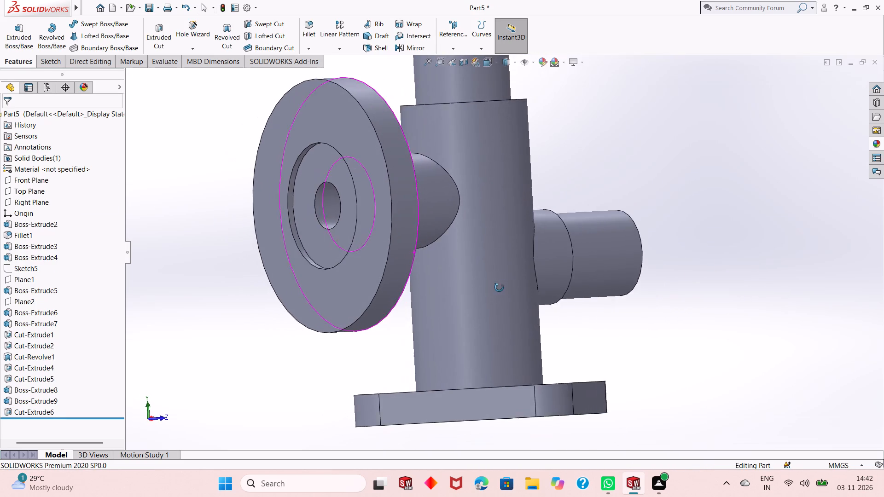
middle_drag(499, 288, 486, 296)
scroll(486, 296, up, 2)
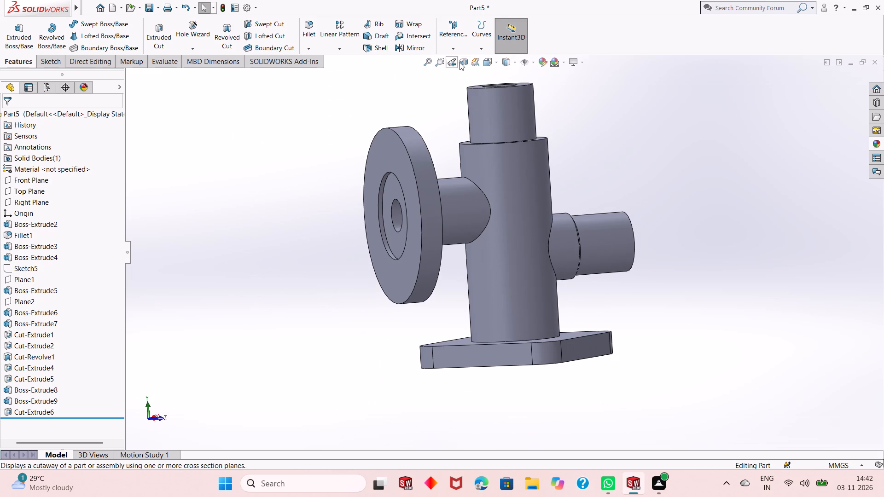
click(462, 64)
middle_drag(383, 215, 335, 211)
key(Escape)
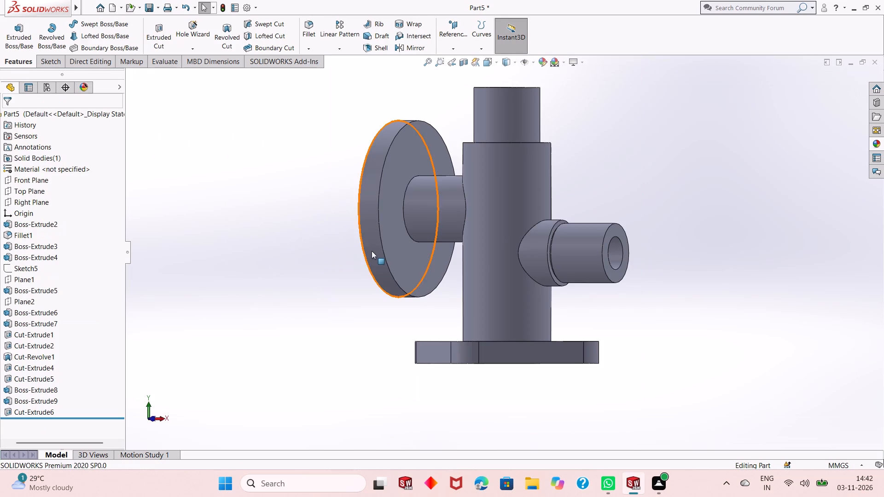
Start a sketch on the flange's outer face and draw a circle about 56 mm in diameter, concentric with the flange bore.
middle_drag(372, 252, 416, 286)
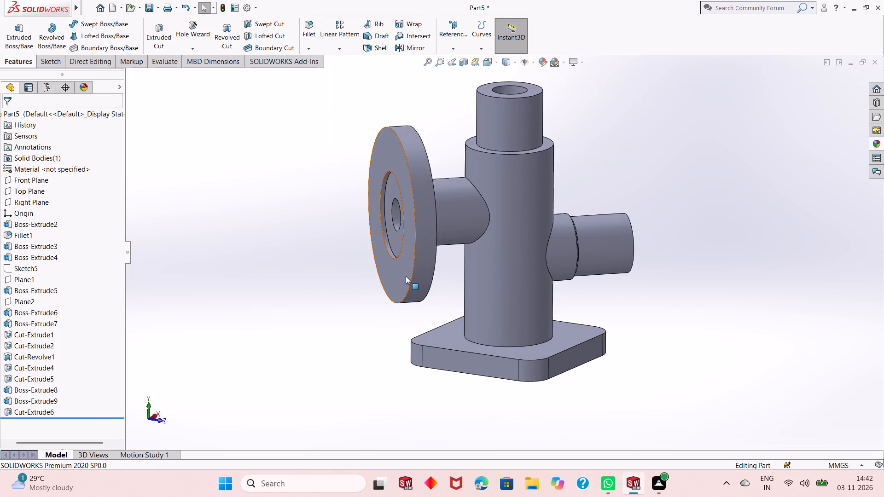
click(406, 276)
click(449, 252)
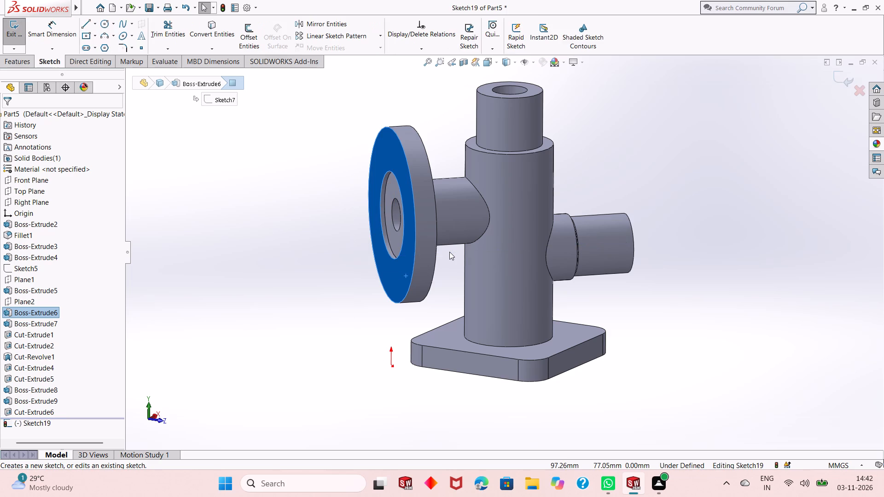
key(ctrl+8)
key(Escape)
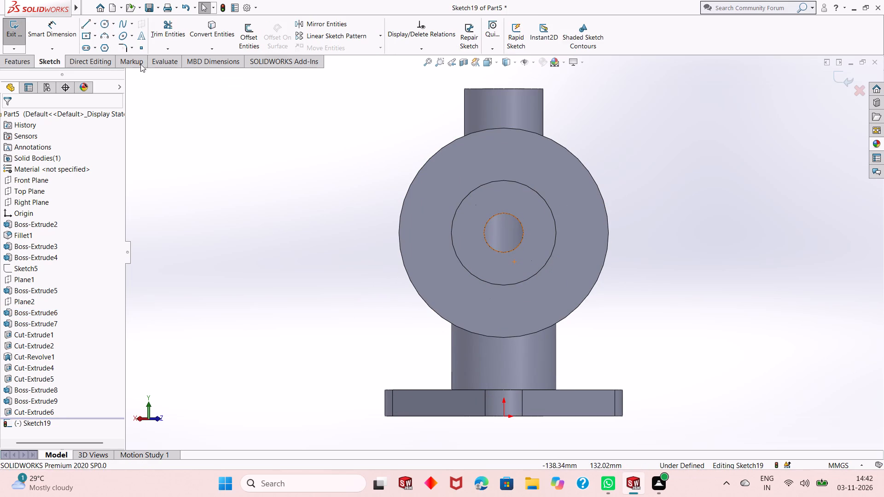
click(103, 21)
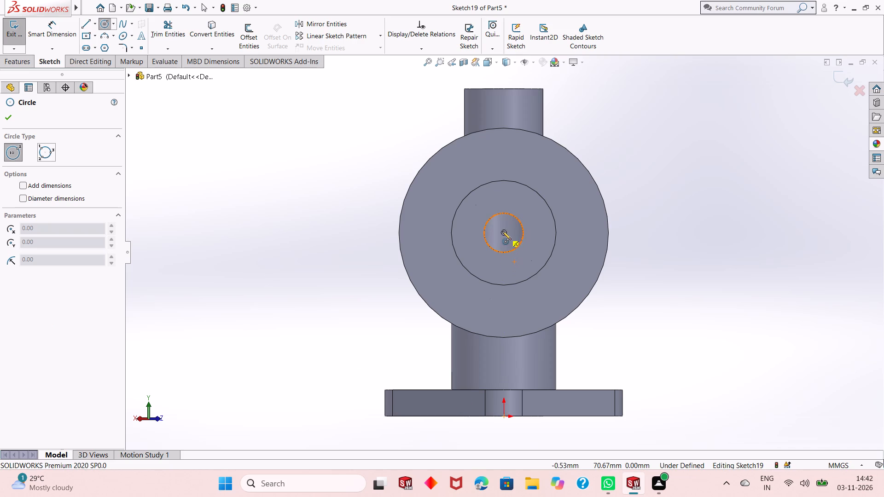
click(502, 233)
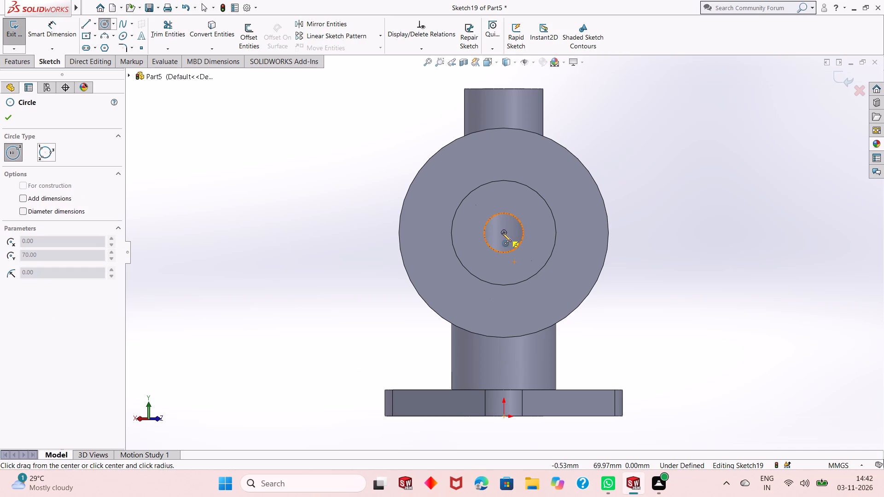
click(527, 302)
right_click(258, 155)
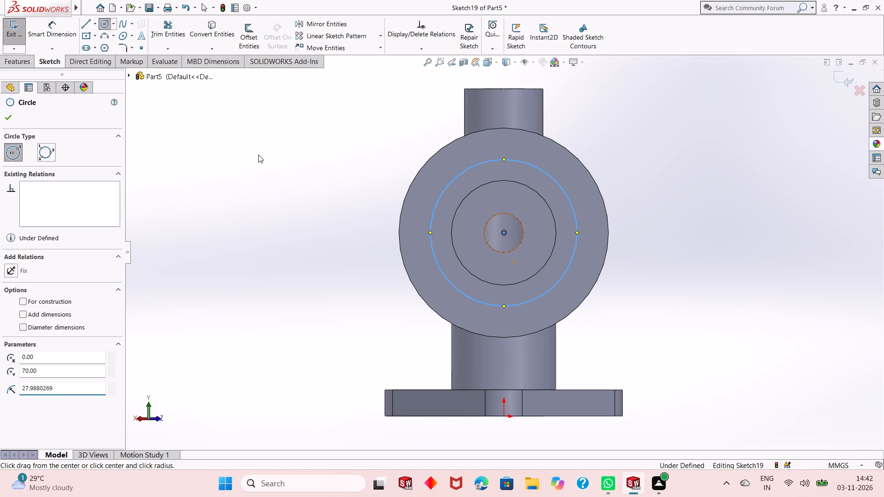
click(270, 165)
Dimension the flange sketch circle to a diameter of 60 mm.
click(41, 30)
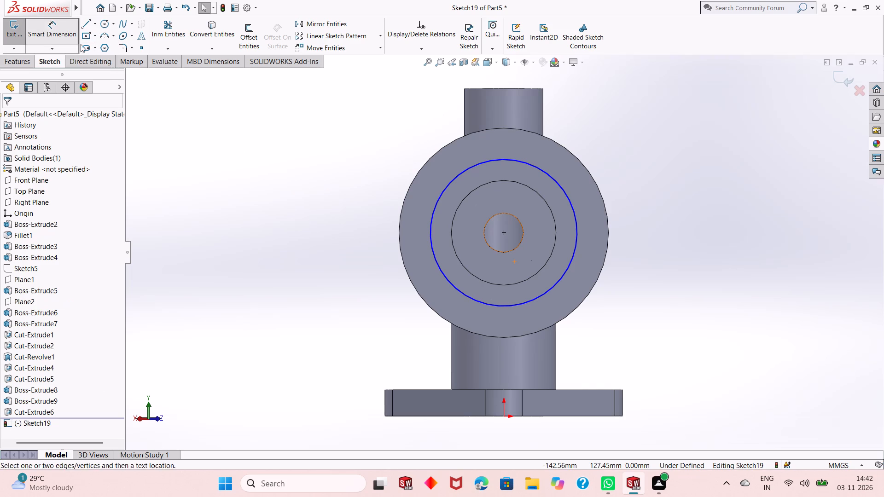
click(533, 299)
click(637, 337)
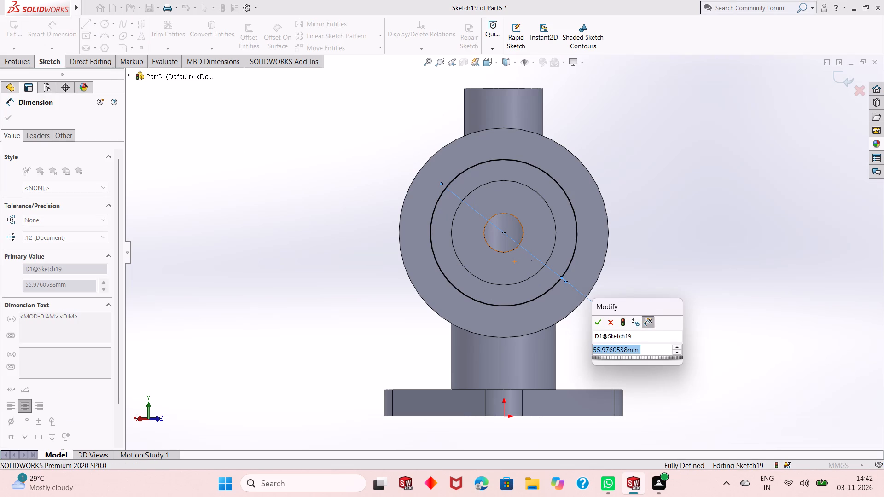
text(60)
key(Return)
key(Escape)
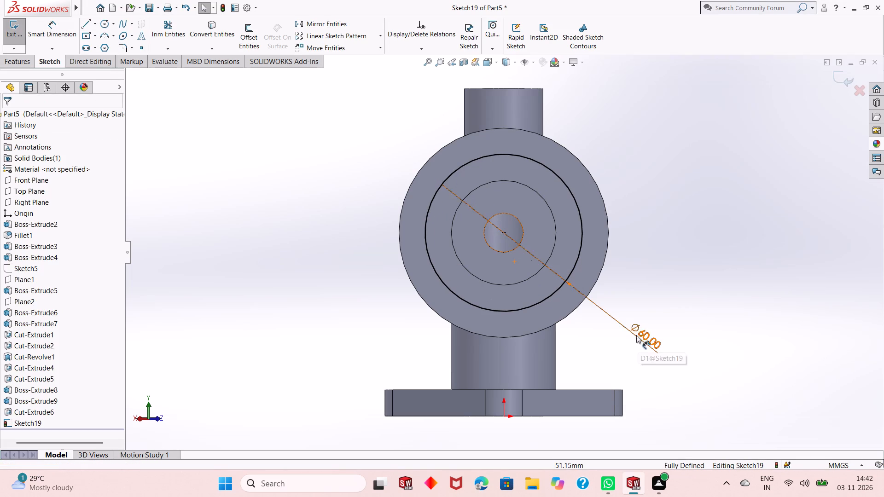
Convert the 60 mm circle on the flange face to construction geometry.
click(583, 233)
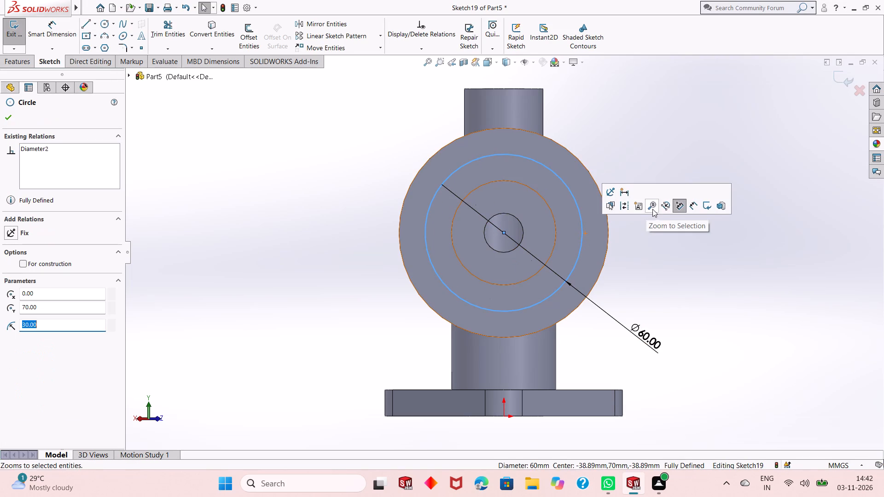
click(624, 207)
key(Escape)
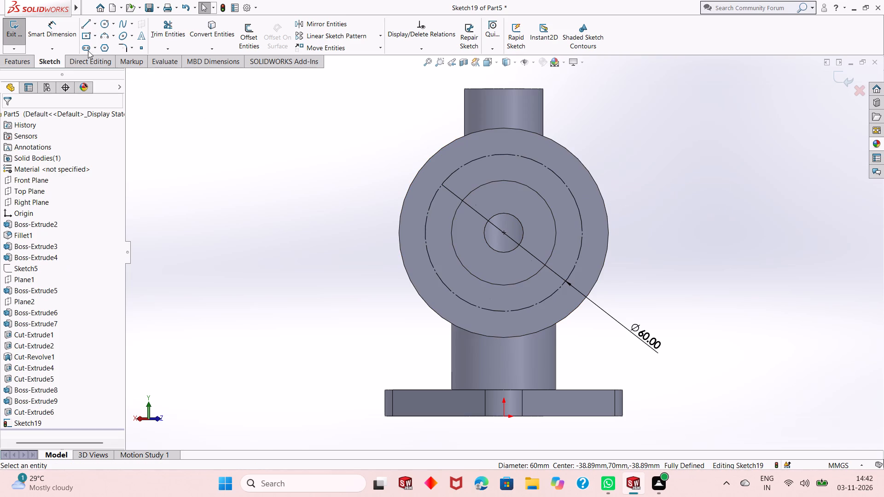
Draw a hole circle about 12.6 mm in diameter centred on the uppermost point of the 60 mm construction circle.
click(104, 27)
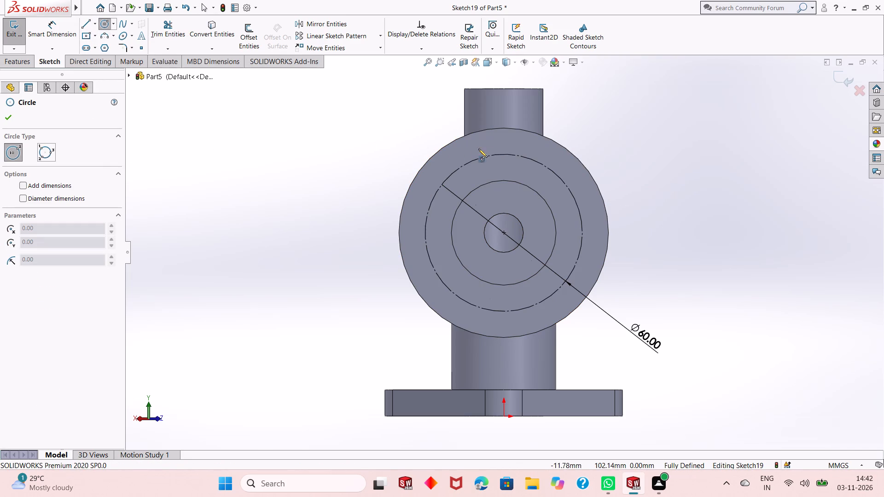
click(505, 155)
click(513, 168)
right_click(623, 132)
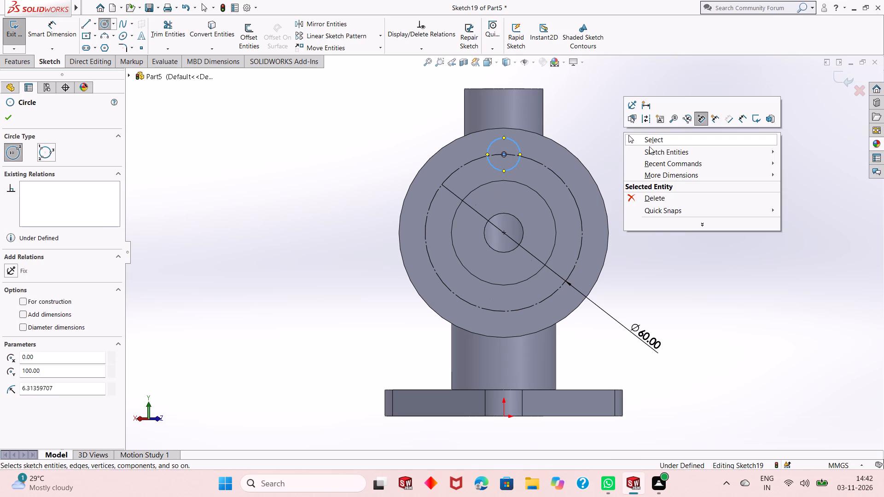
click(665, 142)
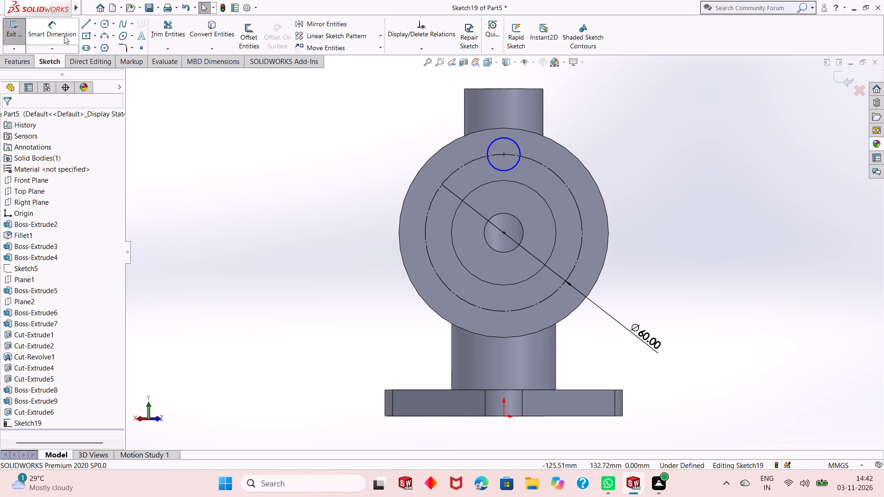
Dimension the hole circle on the flange face to a diameter of 10 mm.
click(64, 36)
click(507, 167)
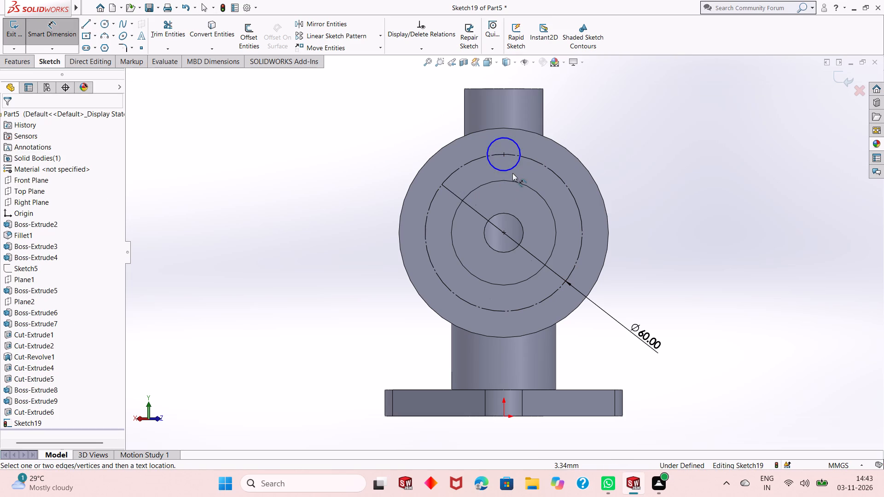
click(517, 163)
click(650, 209)
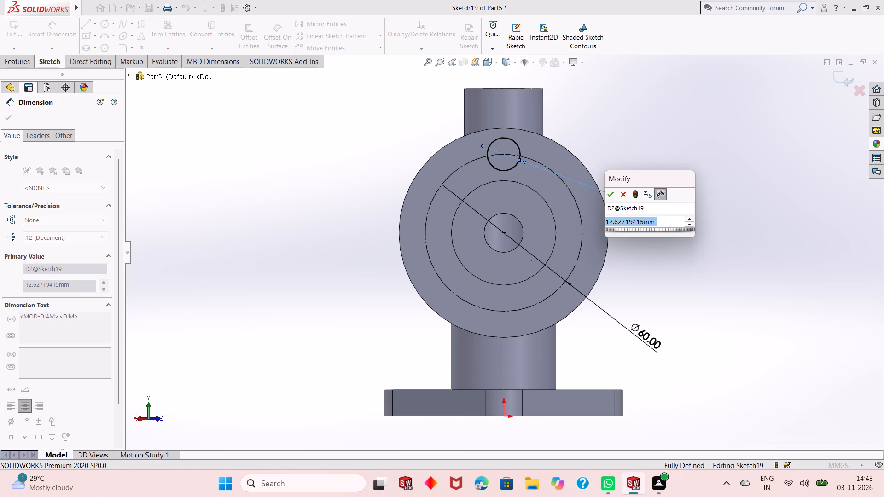
text(10)
key(Return)
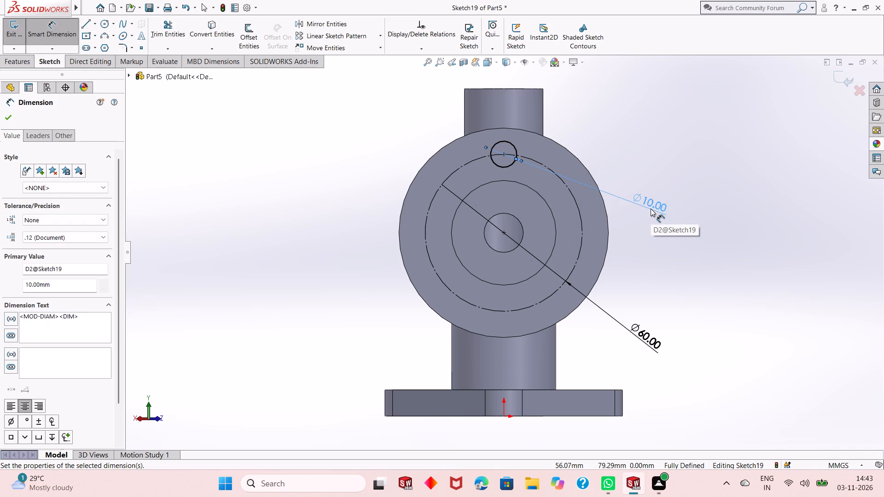
right_click(719, 154)
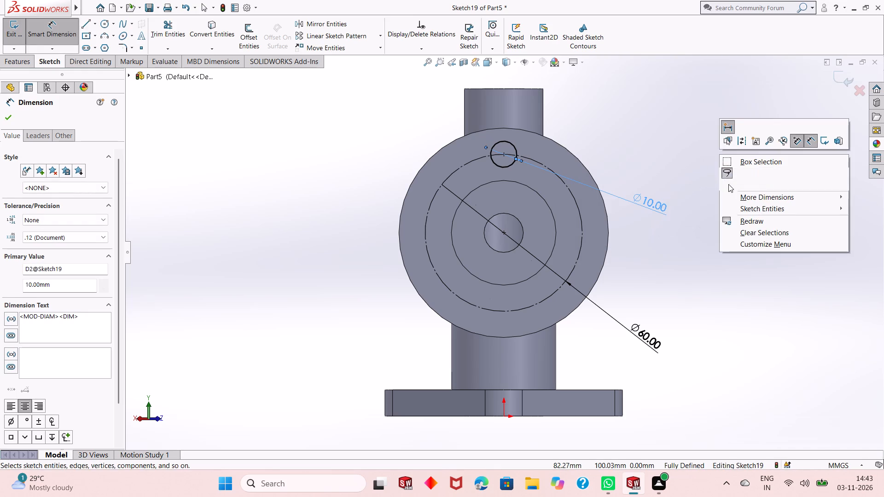
click(728, 184)
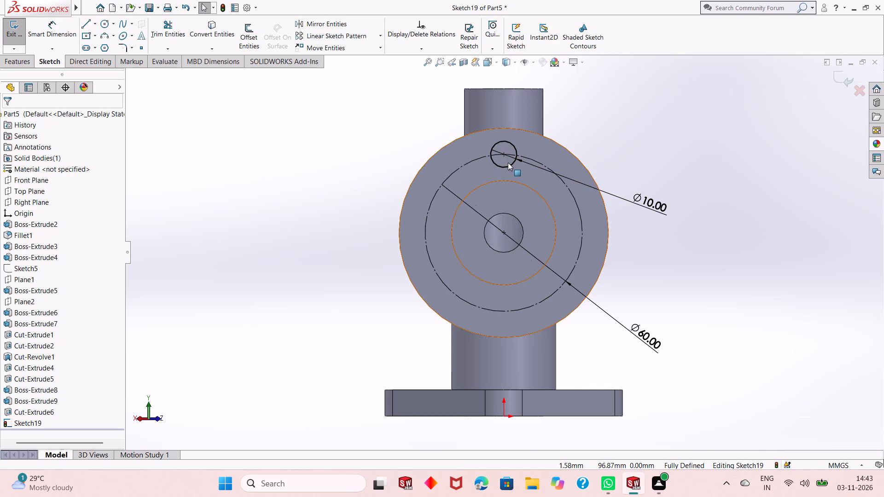
Create a circular sketch pattern of the 10 mm circle about the flange centre, with 4 equally spaced instances over 360°.
click(506, 167)
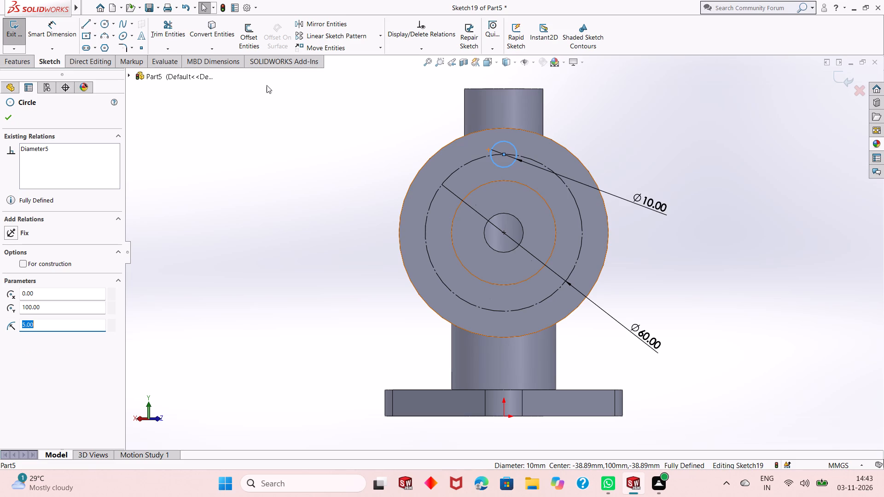
click(380, 31)
click(376, 60)
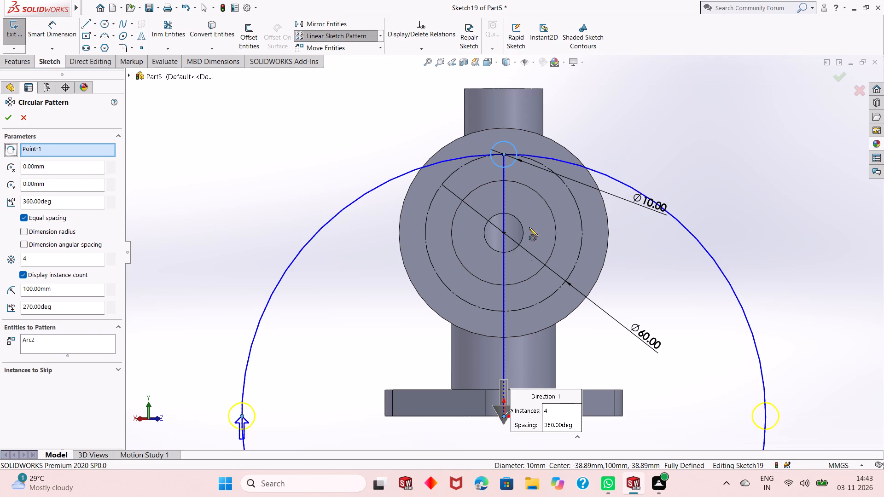
right_click(88, 145)
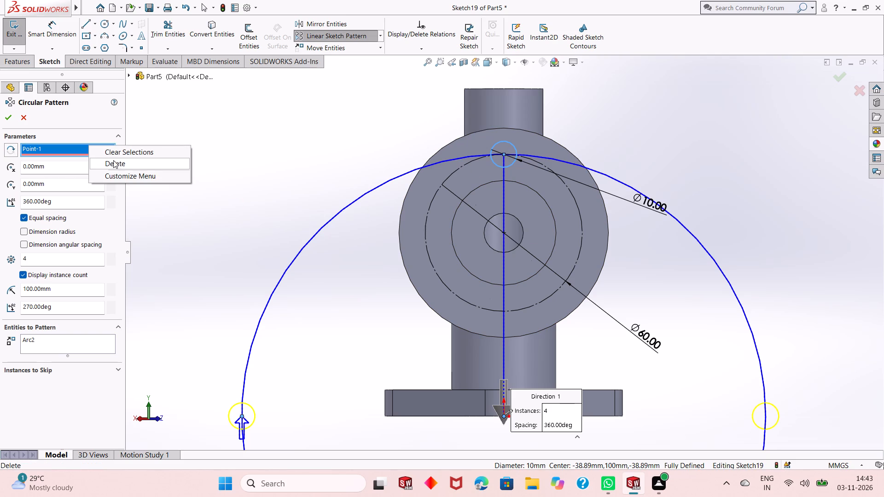
click(116, 163)
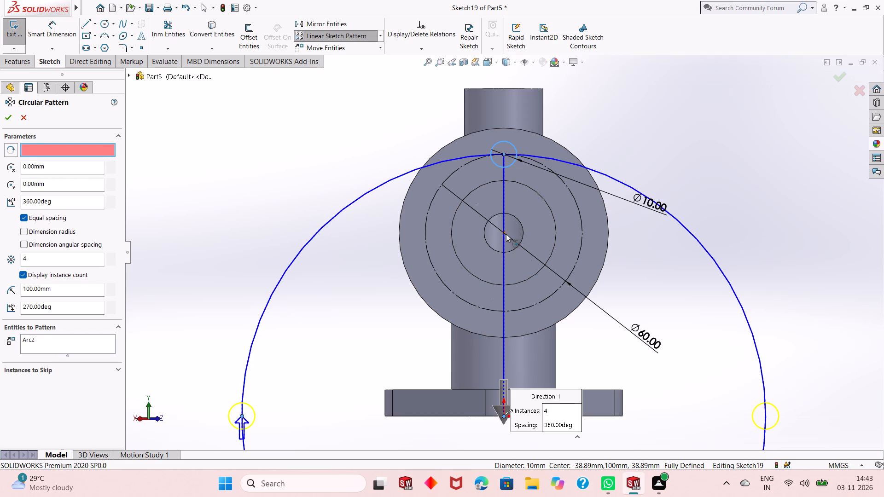
click(506, 234)
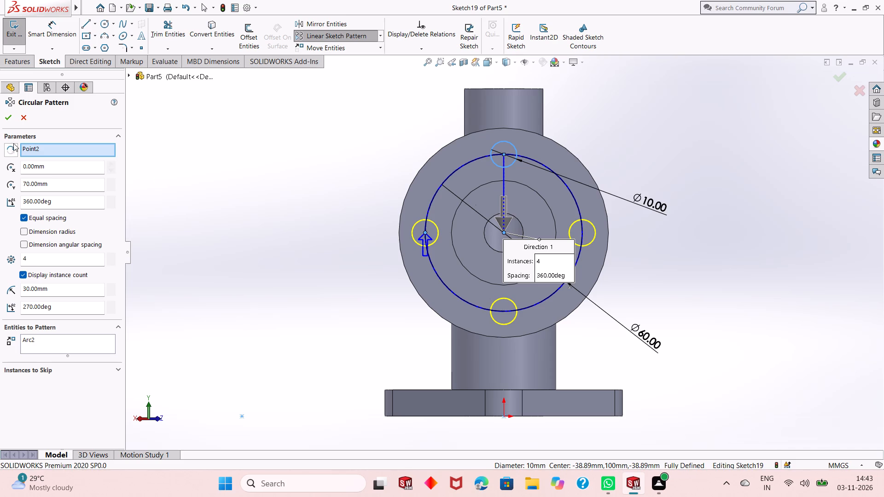
click(5, 116)
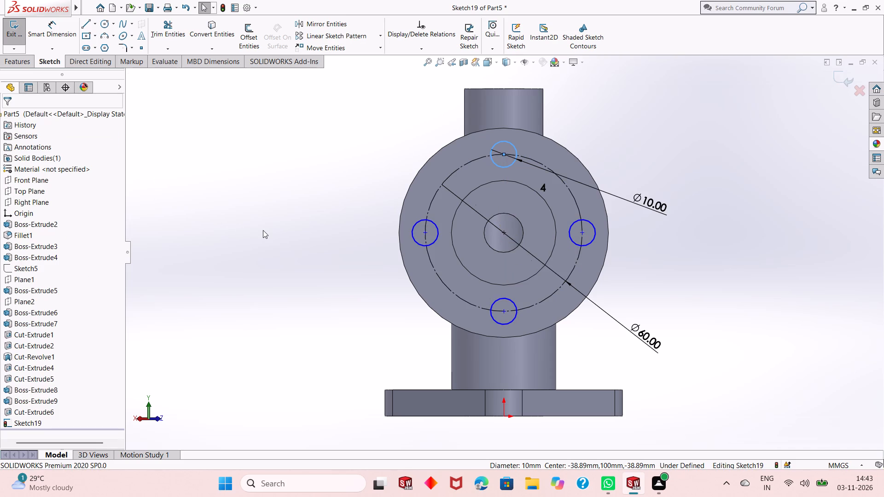
click(291, 242)
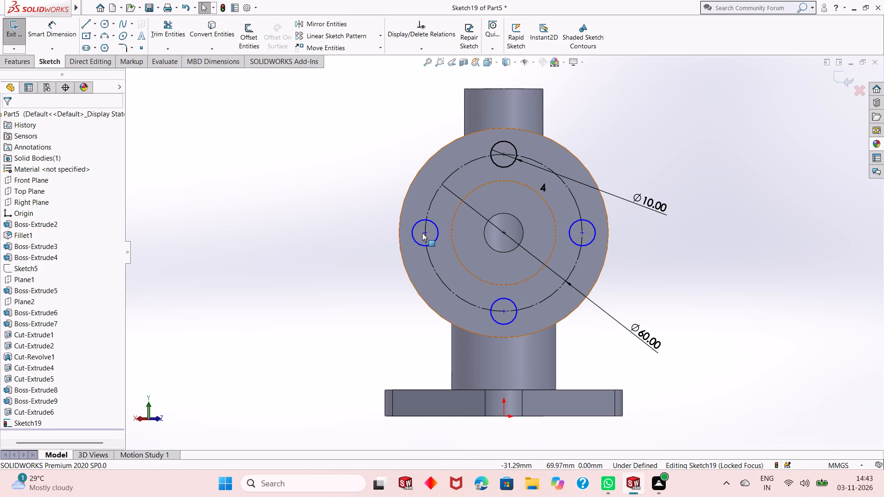
Make the centres of the leftmost and lowest patterned circles coincident with the 60 mm construction circle on the flange.
click(423, 235)
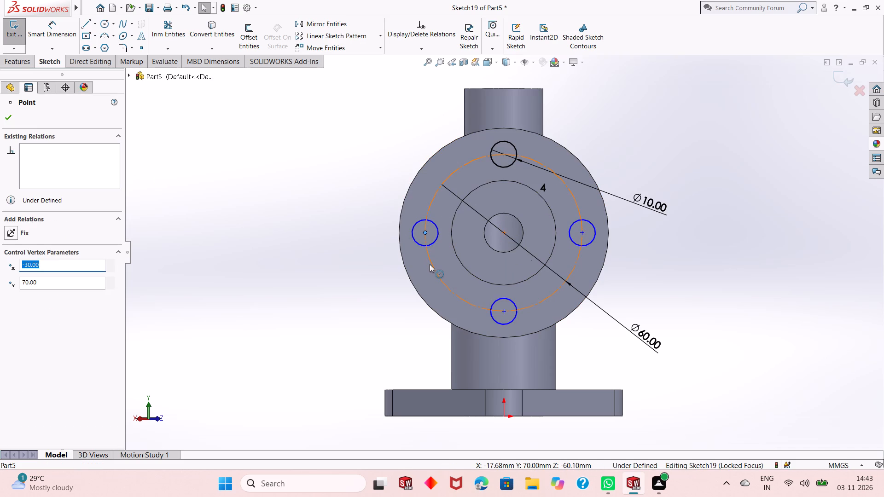
ctrl+click(430, 264)
click(472, 224)
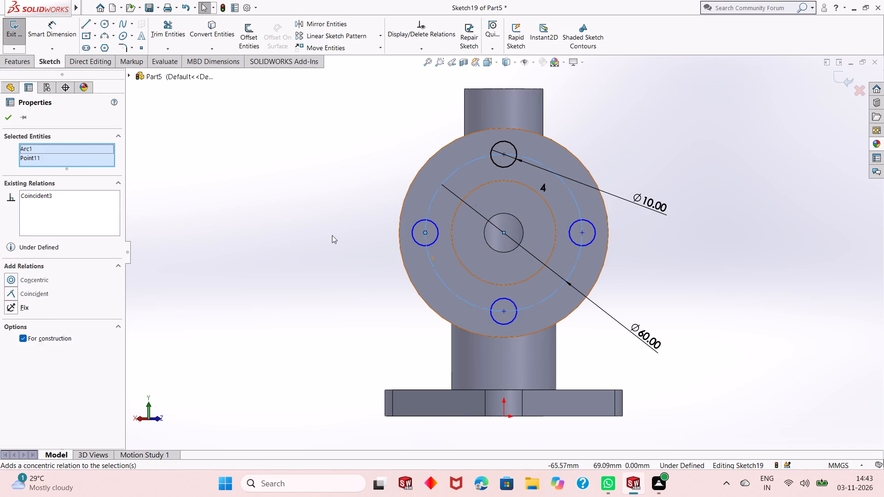
click(332, 235)
click(503, 312)
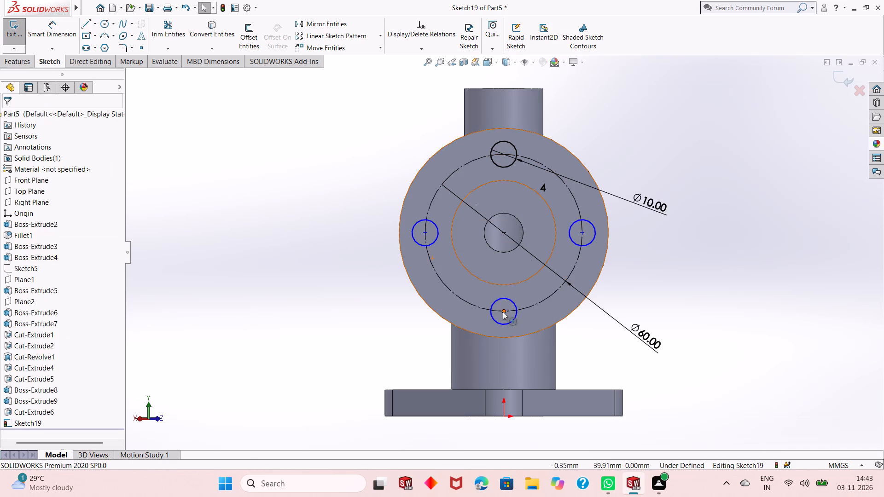
ctrl+click(533, 305)
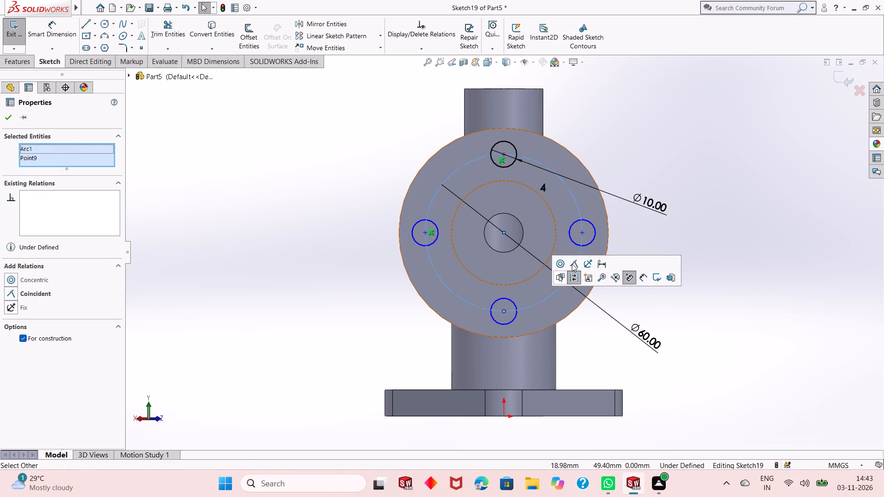
click(579, 262)
click(6, 120)
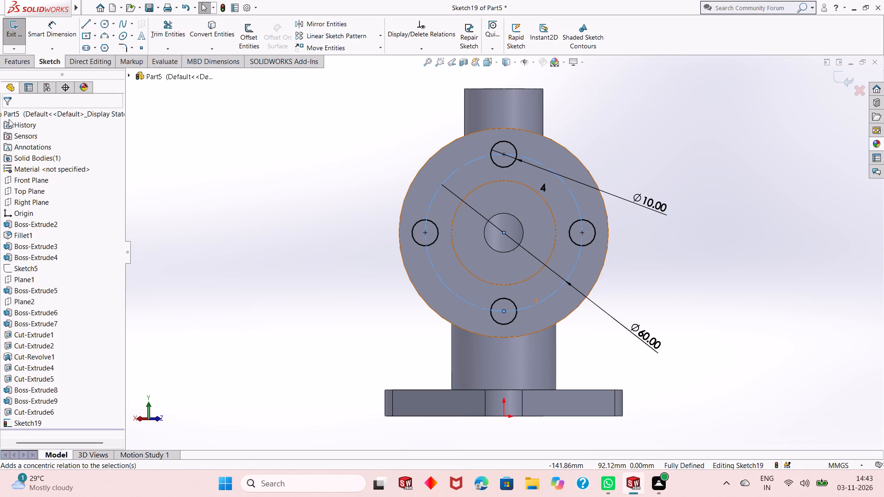
click(253, 192)
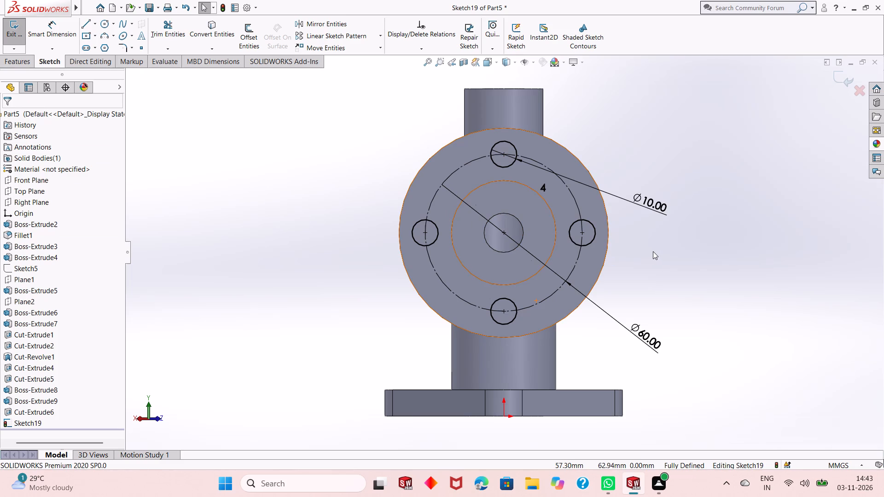
Cut the four 10 mm circles through the flange using an Extruded Cut with the Up To Next end condition.
middle_drag(652, 251, 552, 314)
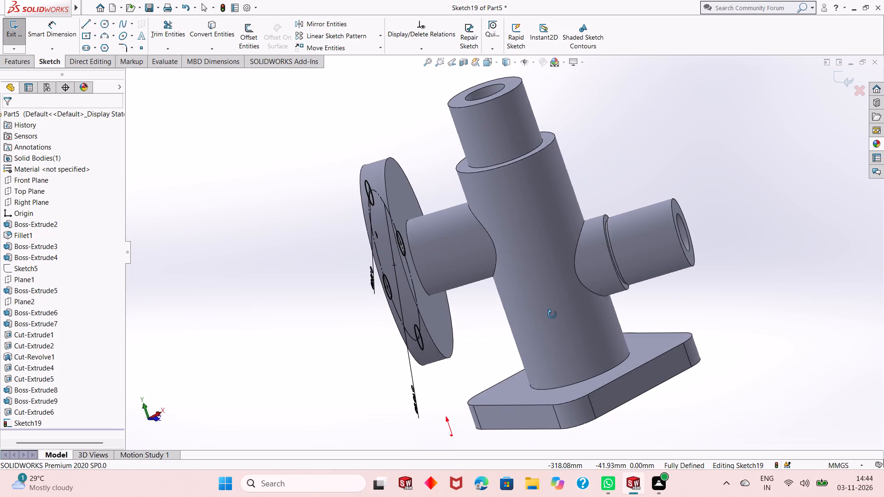
middle_drag(552, 314, 592, 291)
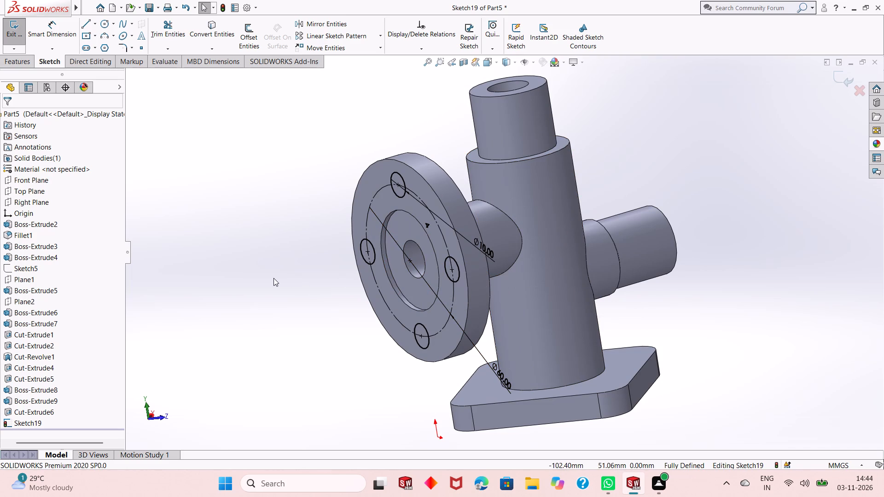
middle_drag(244, 279, 198, 336)
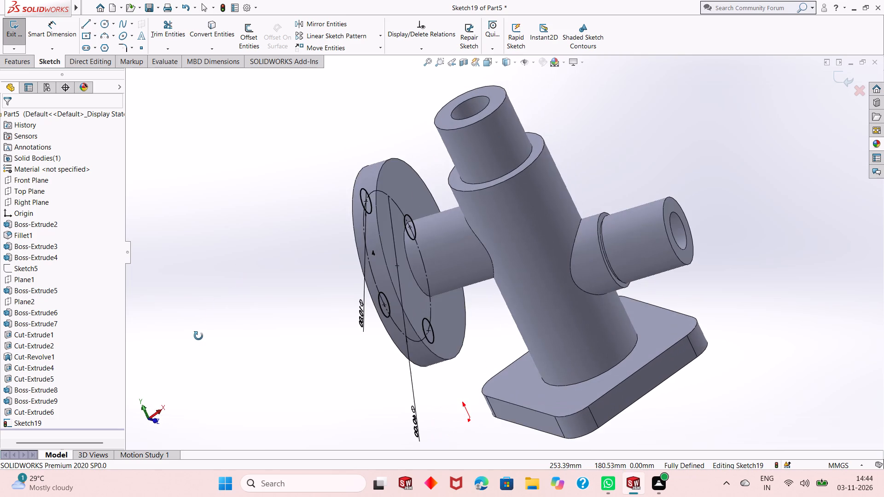
middle_drag(198, 336, 213, 316)
click(16, 62)
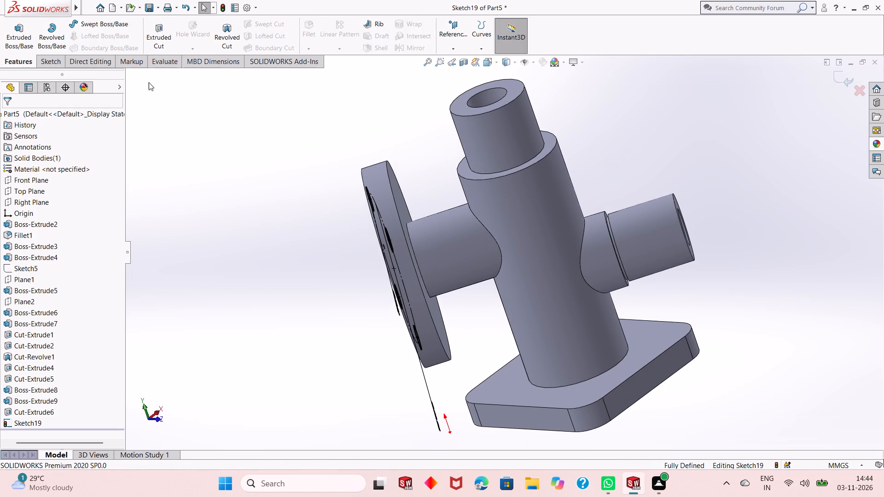
click(157, 36)
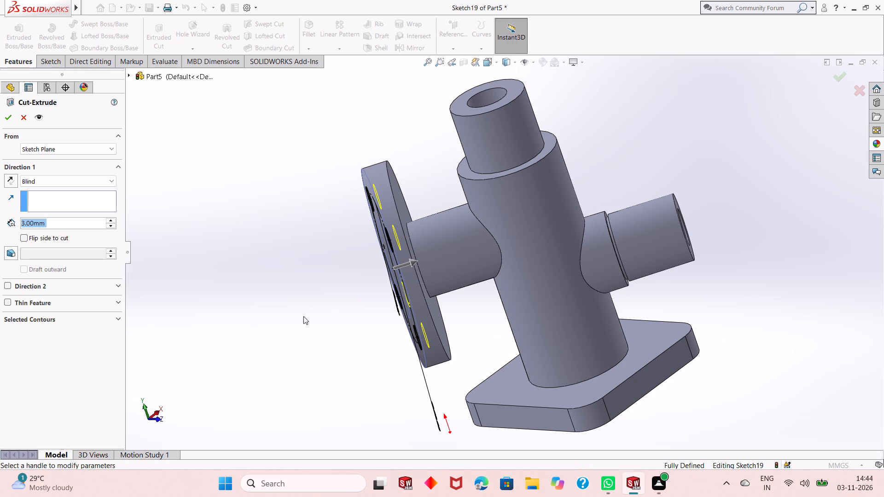
middle_drag(296, 328, 320, 297)
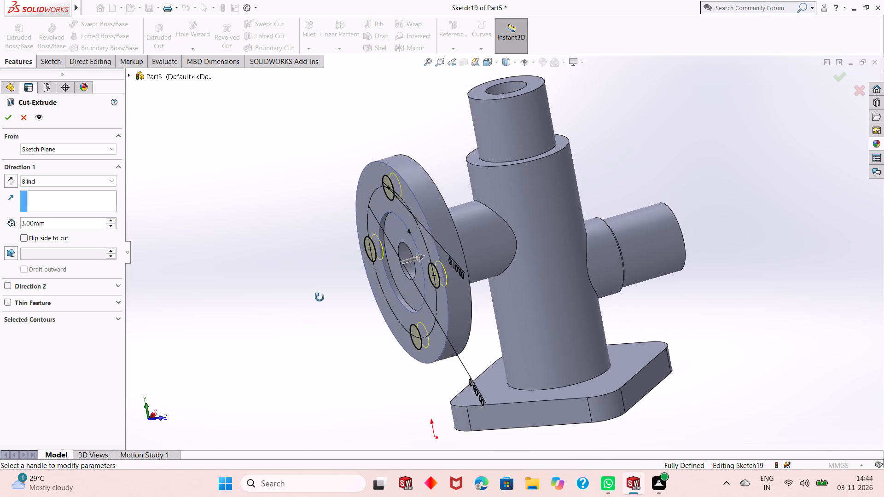
middle_drag(320, 297, 326, 273)
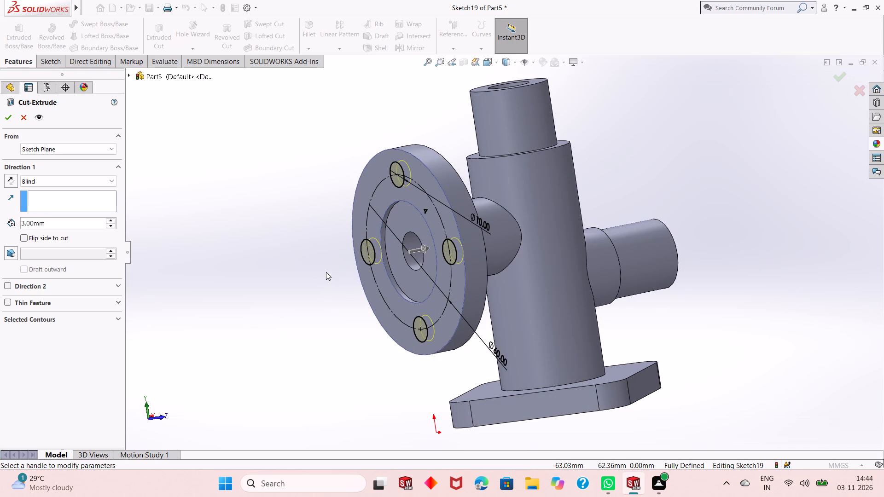
middle_drag(326, 272, 308, 313)
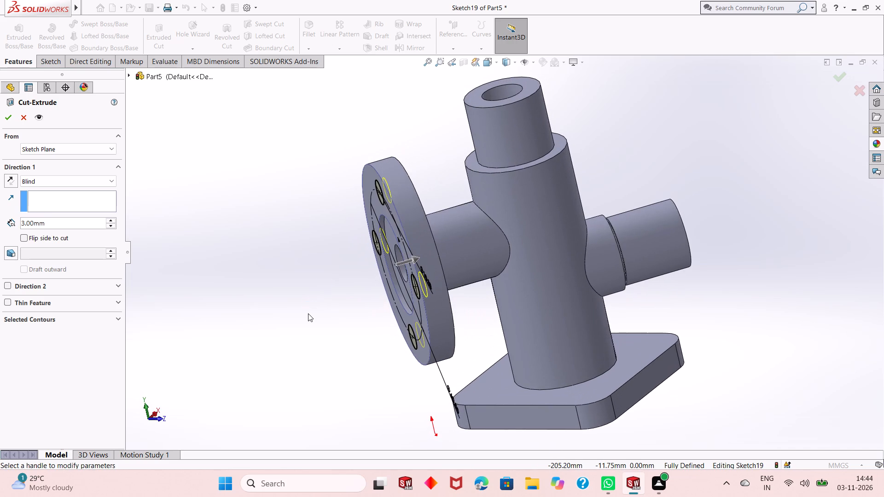
middle_drag(308, 313, 280, 357)
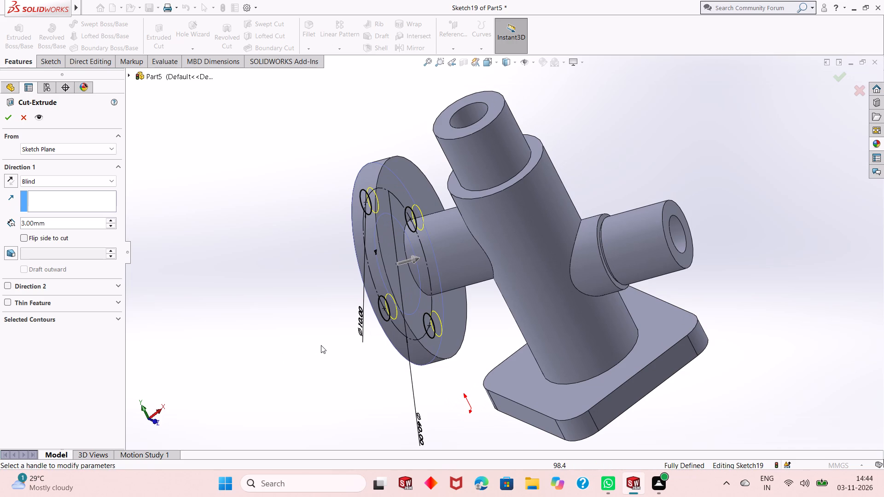
middle_drag(407, 346, 442, 334)
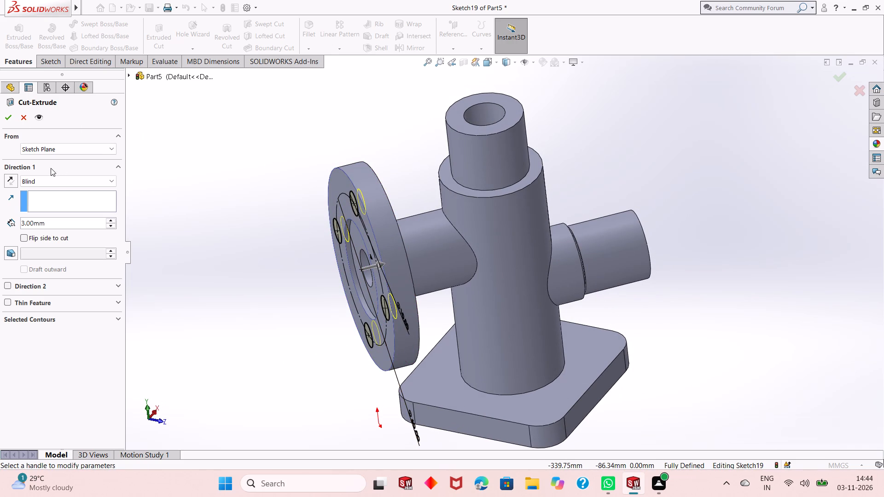
click(56, 182)
click(64, 216)
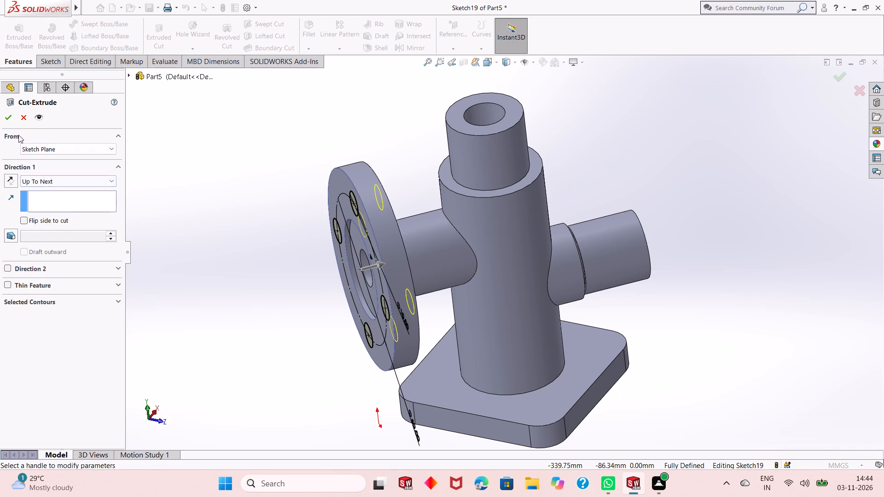
click(5, 118)
click(254, 292)
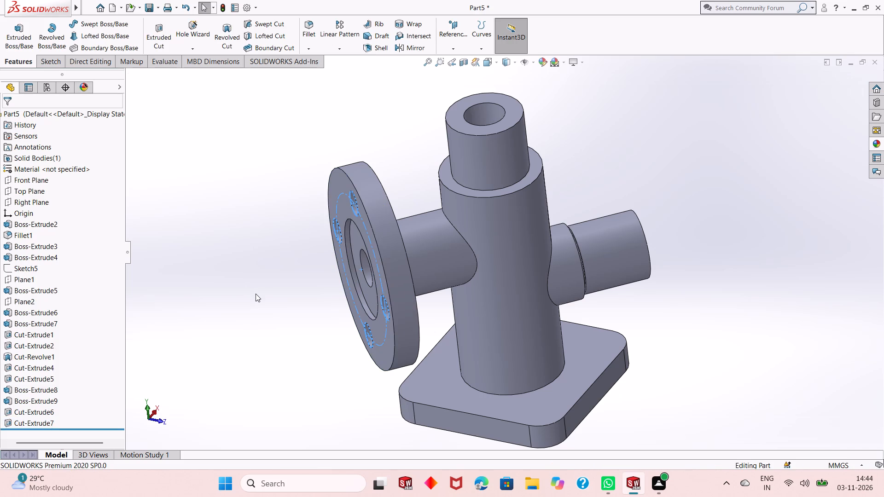
Inspect the flange holes and the rest of the part from several angles.
middle_drag(257, 295, 327, 230)
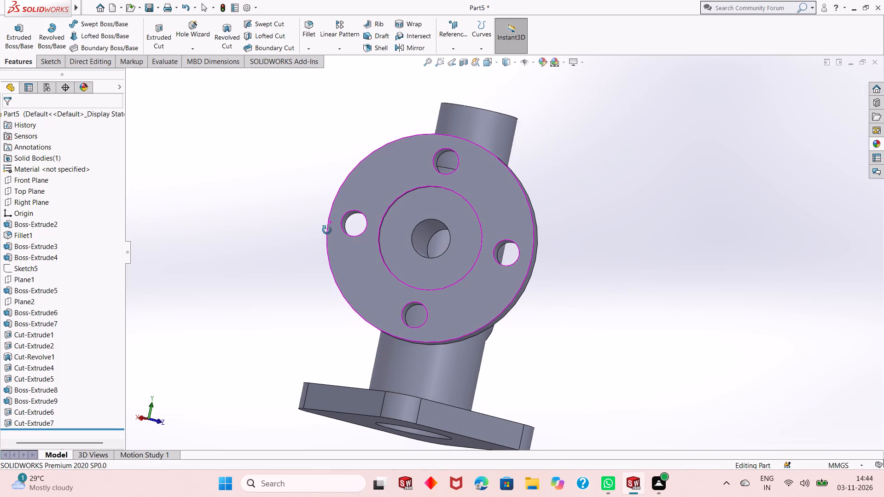
middle_drag(327, 230, 343, 240)
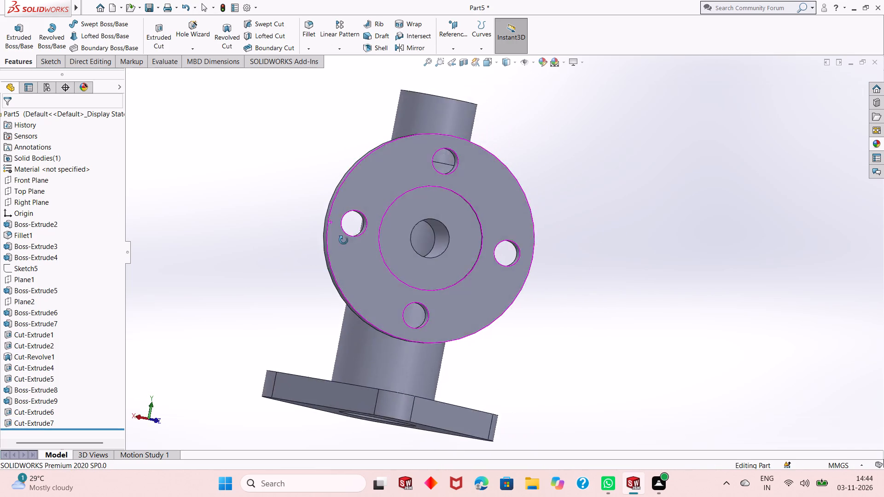
middle_drag(343, 240, 296, 259)
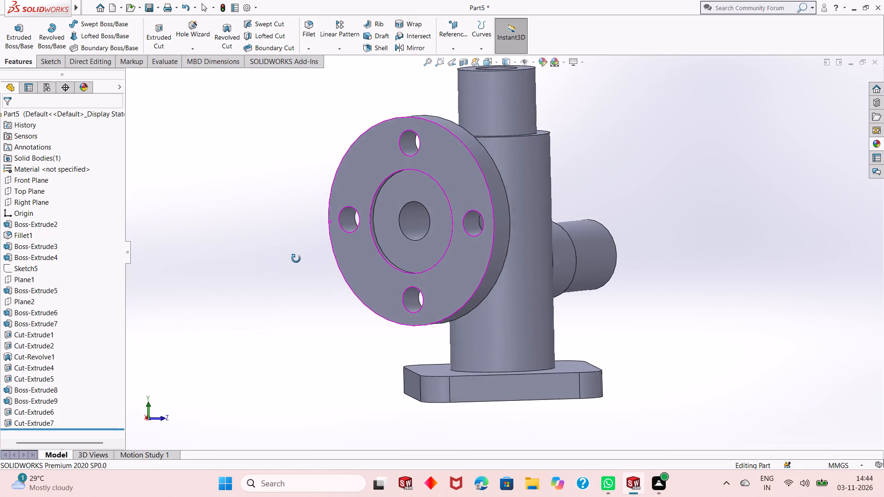
middle_drag(296, 259, 311, 258)
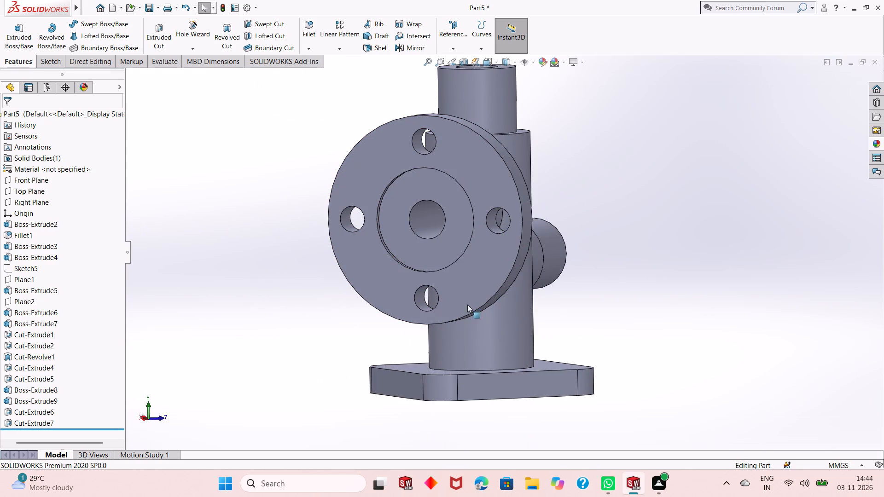
middle_drag(548, 303, 386, 376)
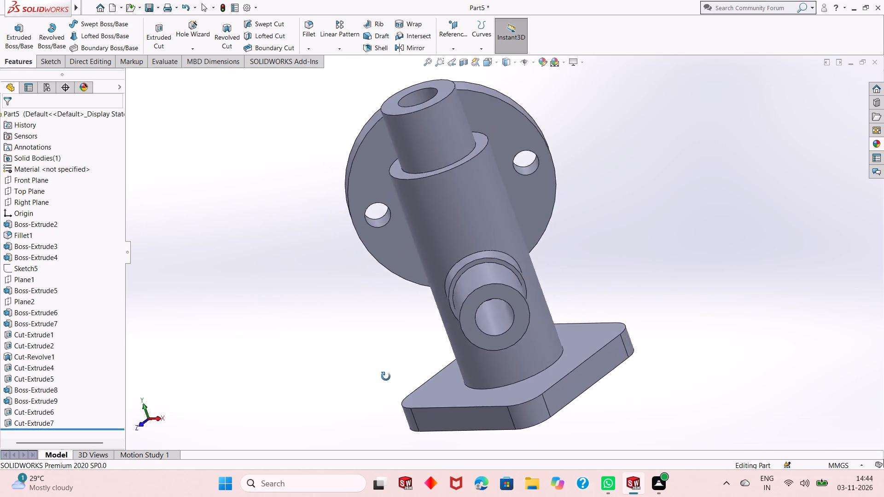
middle_drag(386, 376, 412, 433)
middle_drag(420, 327, 428, 399)
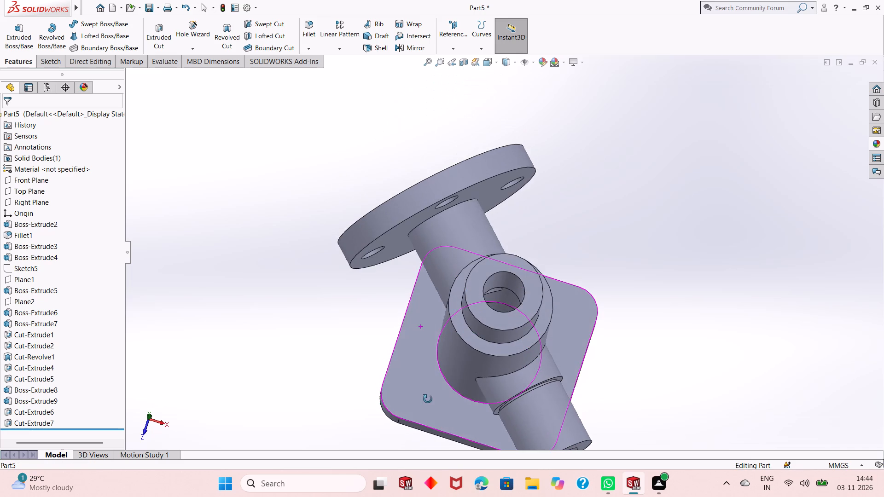
middle_drag(428, 399, 431, 269)
On the base plate's upper face, sketch three circles about 11 to 12 mm in diameter, each centred on a rounded corner's centre.
click(413, 350)
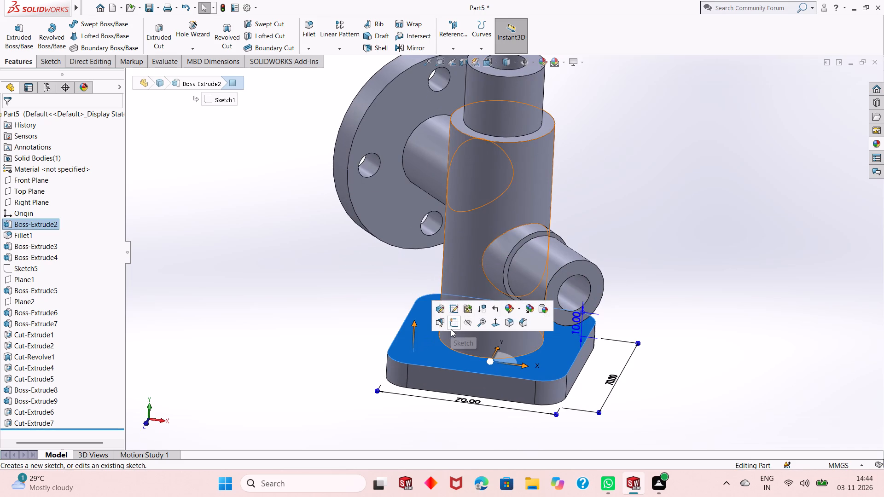
click(455, 323)
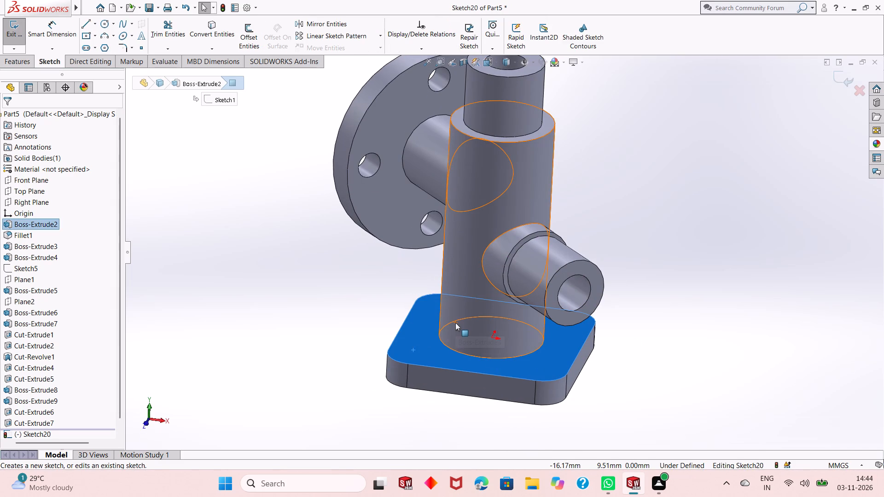
key(Escape)
scroll(443, 363, down, 2)
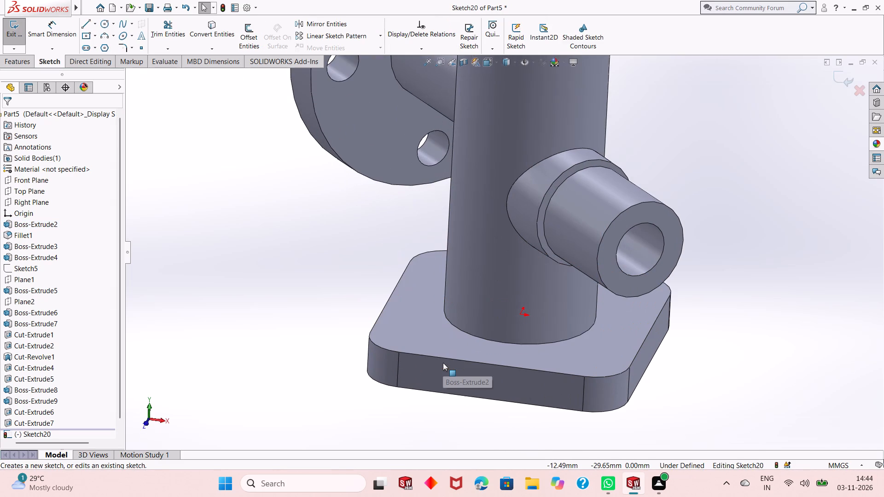
click(105, 24)
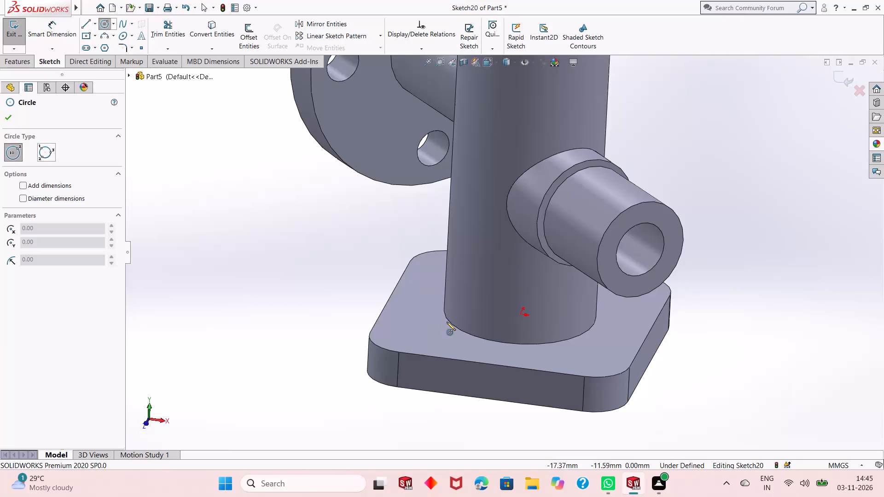
middle_drag(448, 322, 441, 385)
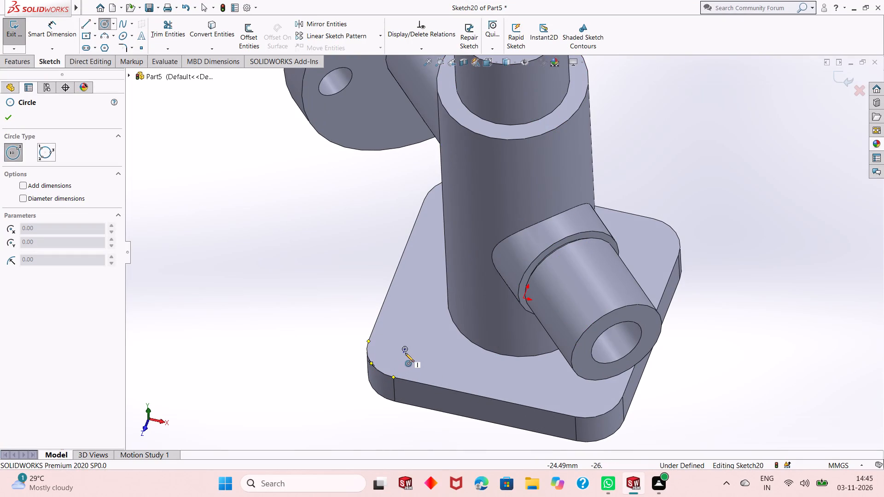
click(405, 349)
click(410, 334)
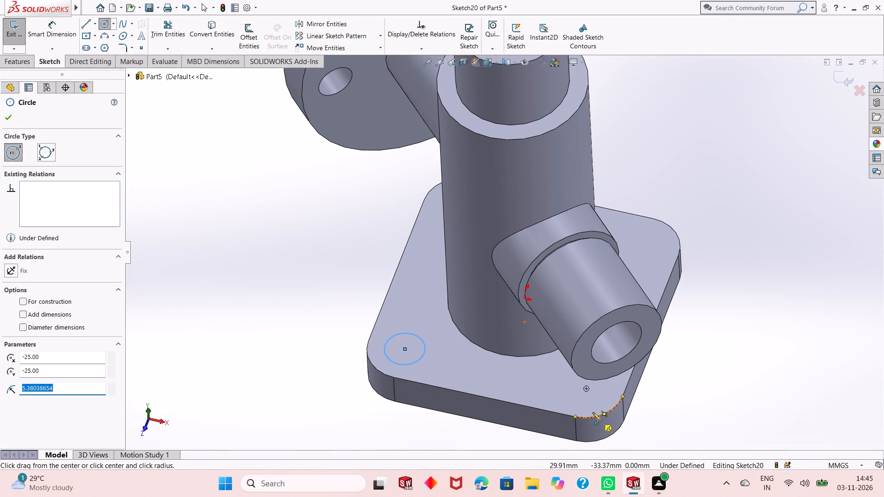
click(587, 388)
click(588, 405)
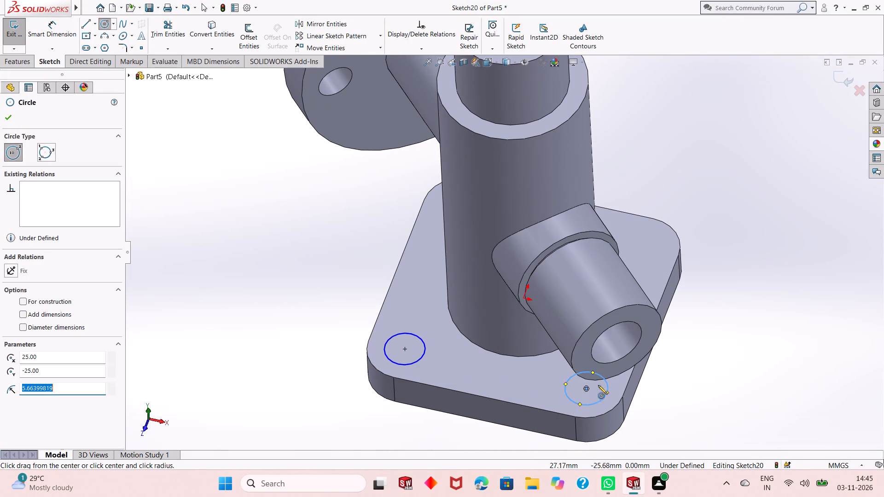
click(642, 247)
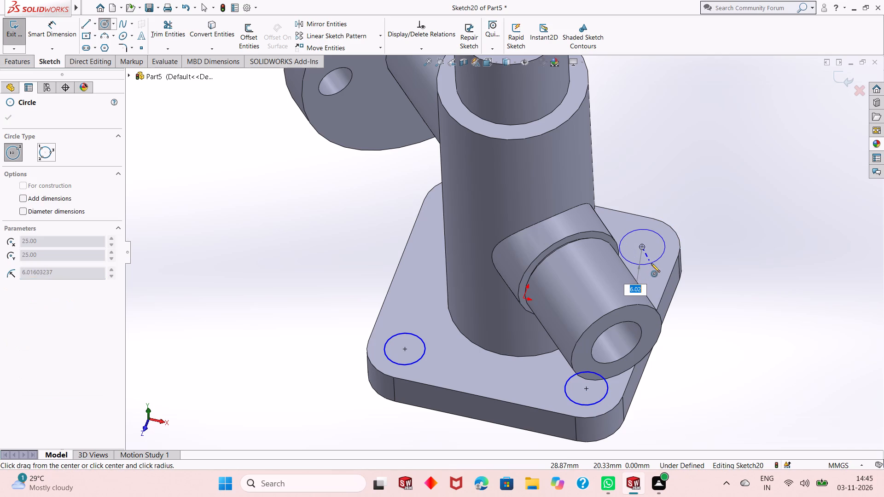
click(651, 263)
Sketch a fourth circle about 11 mm in diameter, centred on the base plate's remaining rounded corner's centre.
middle_drag(400, 310, 413, 274)
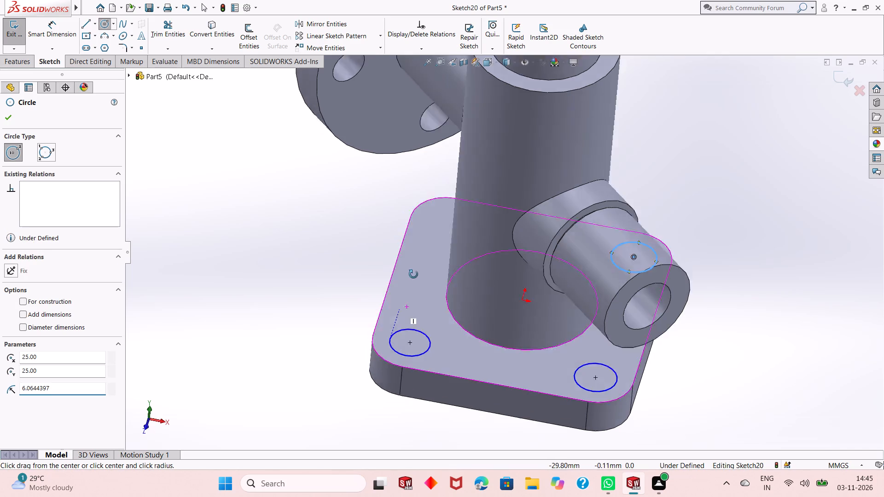
middle_drag(413, 274, 450, 288)
scroll(388, 204, down, 3)
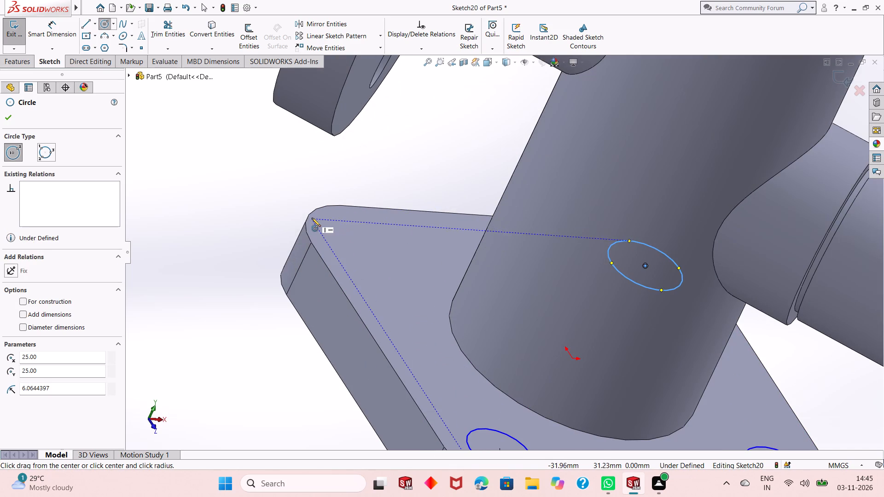
click(367, 246)
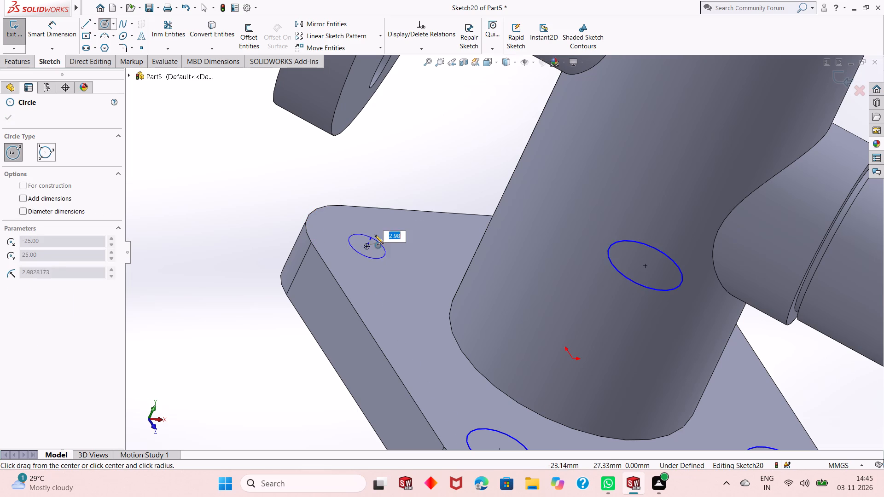
click(379, 231)
right_click(251, 188)
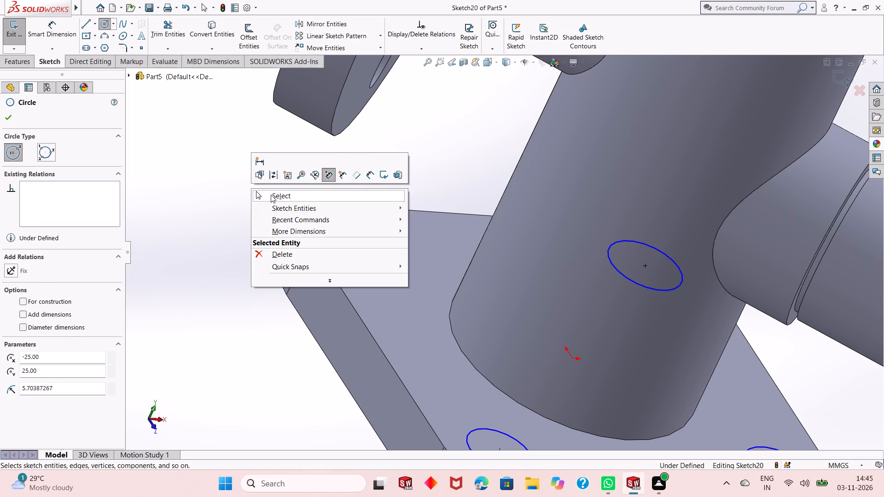
click(271, 195)
Dimension one corner circle on the base plate to a 10 mm diameter.
scroll(280, 255, up, 1)
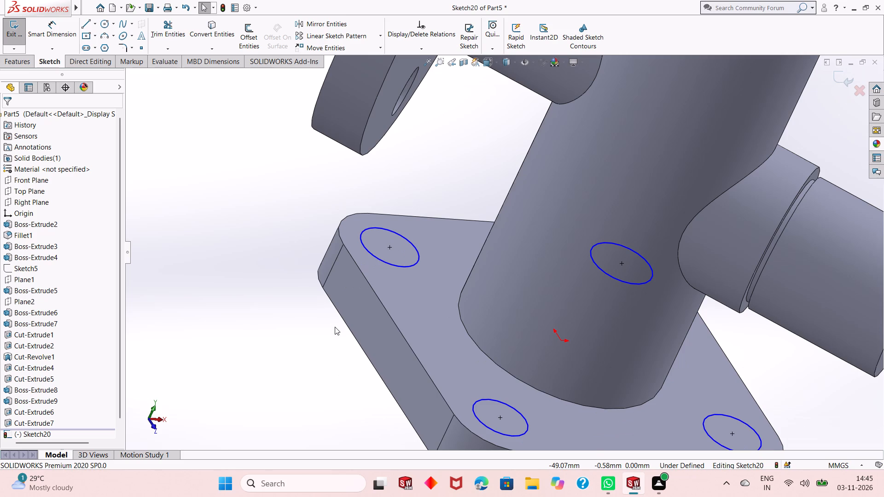
scroll(401, 309, up, 3)
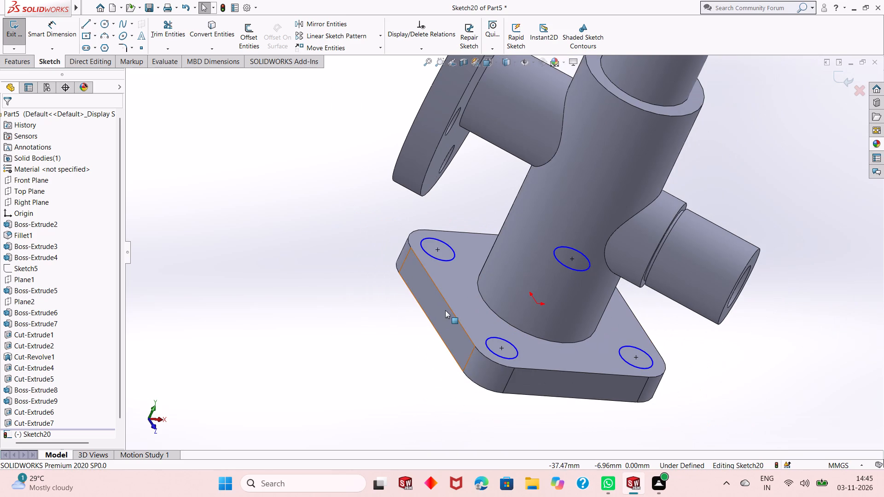
middle_drag(446, 311, 432, 335)
click(58, 35)
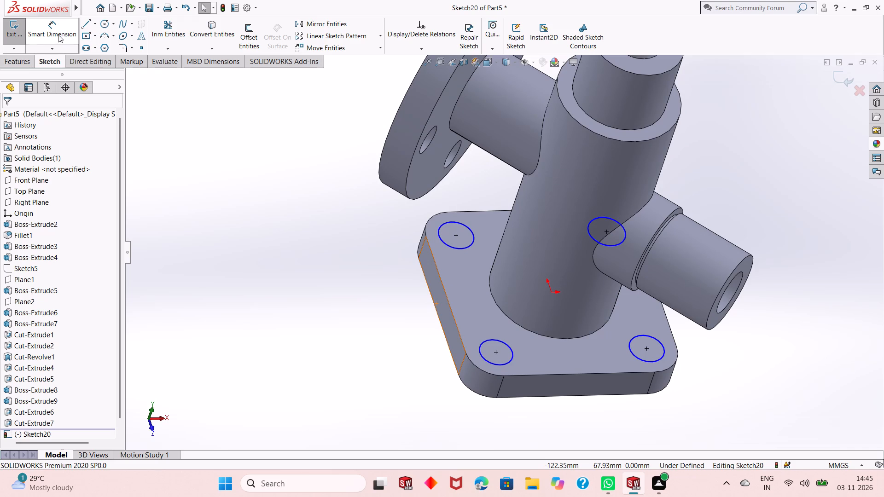
click(509, 364)
click(402, 387)
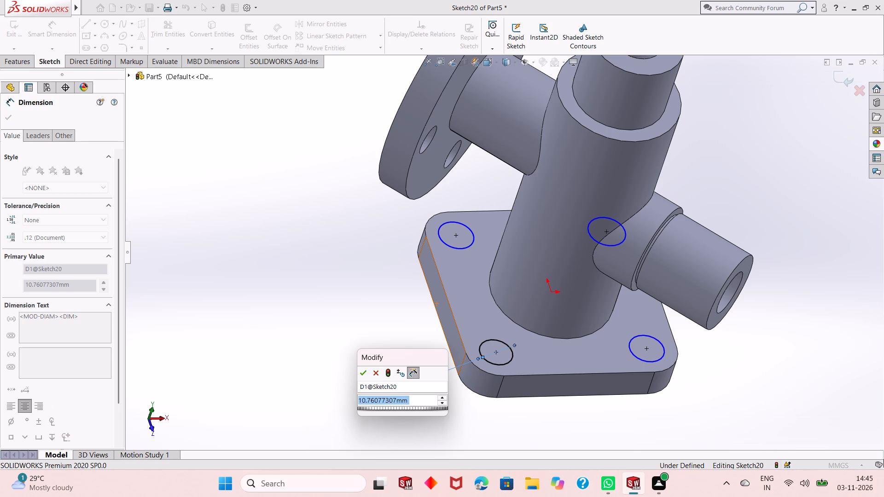
text(10)
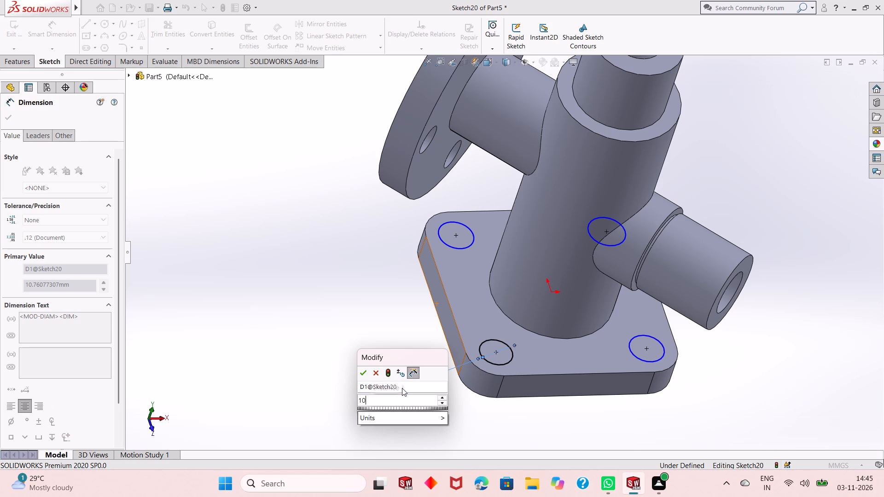
key(Return)
right_click(286, 230)
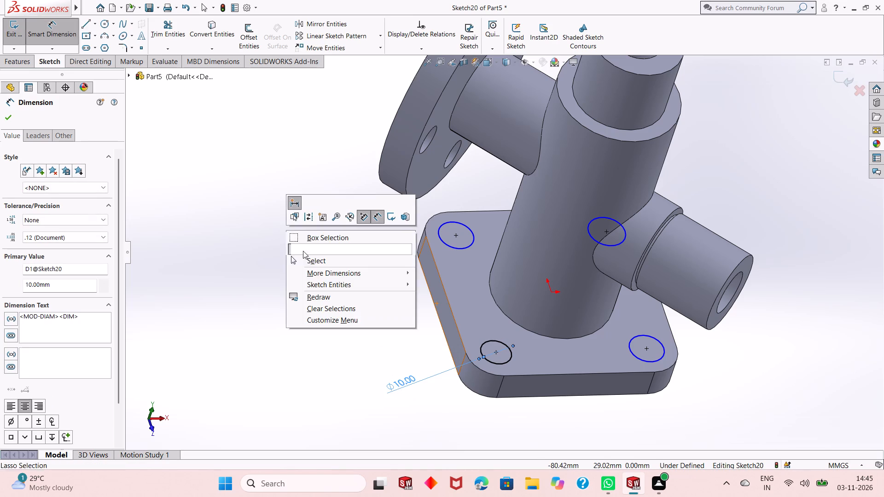
click(309, 262)
Make all four corner circles on the base plate equal in size.
click(448, 243)
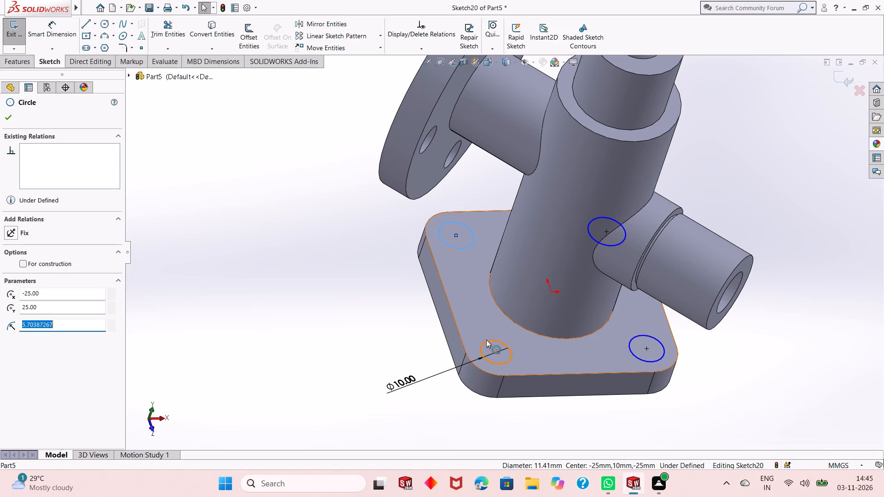
ctrl+click(488, 342)
ctrl+click(634, 355)
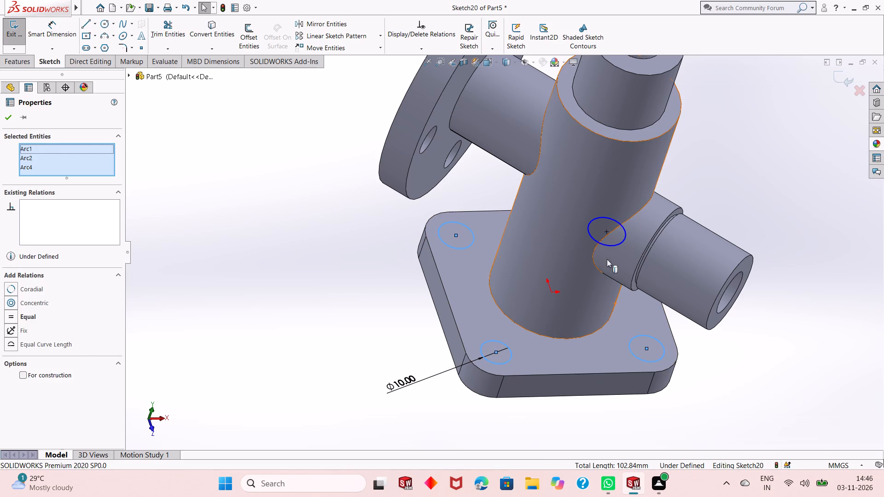
ctrl+click(607, 246)
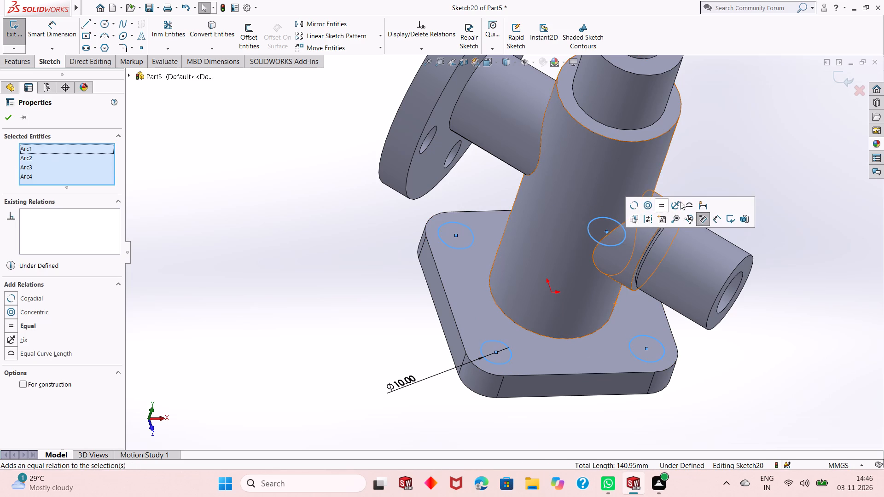
click(666, 206)
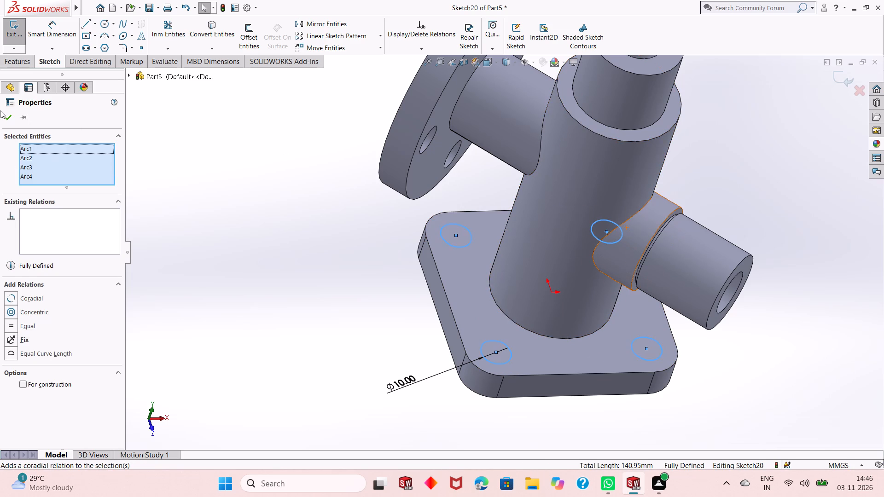
click(3, 119)
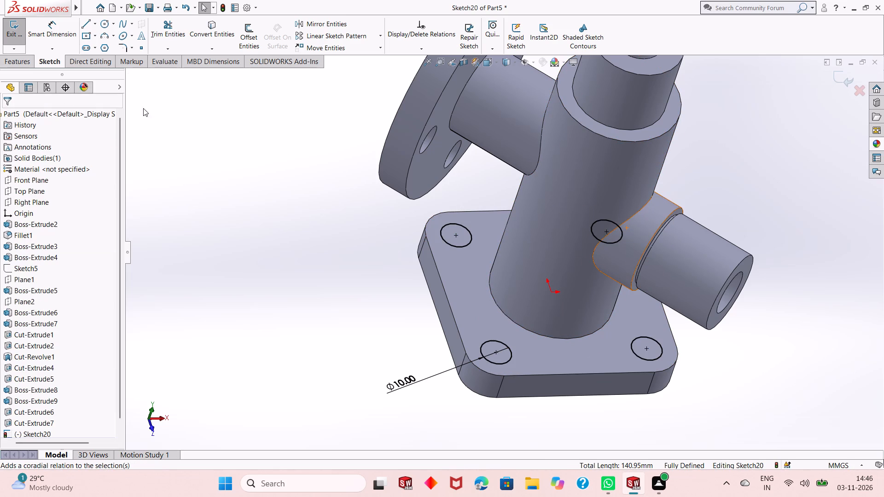
Cut the four corner circles through the base plate using an Extruded Cut with the Up To Next end condition.
click(24, 66)
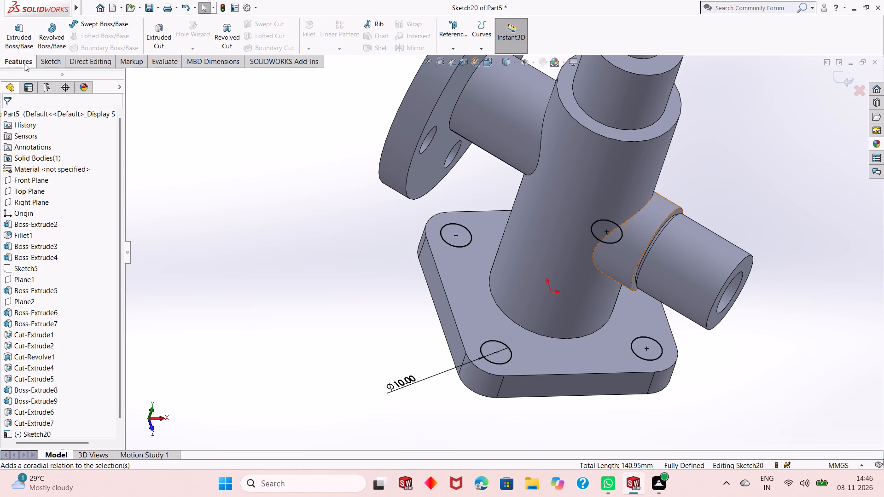
click(157, 37)
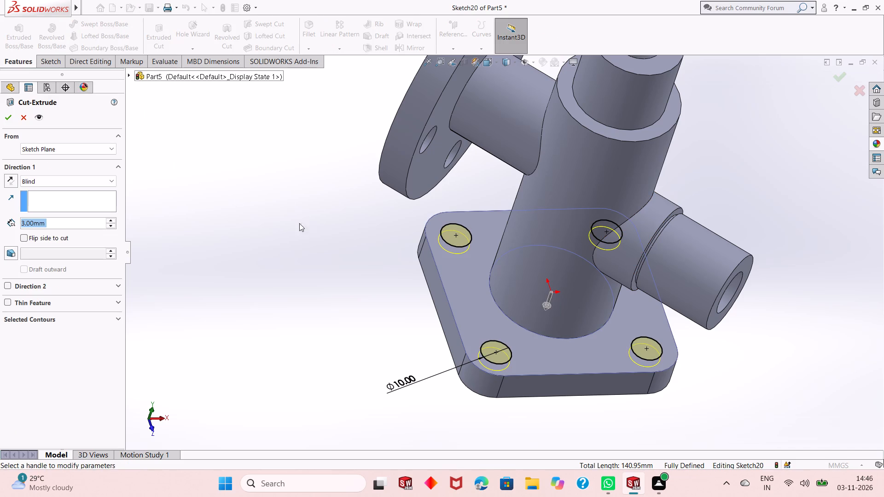
click(88, 187)
click(99, 176)
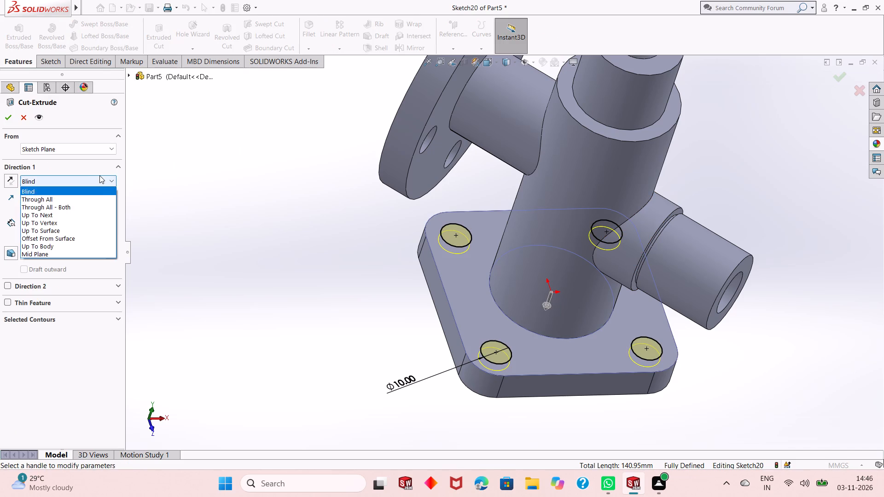
click(85, 217)
click(10, 121)
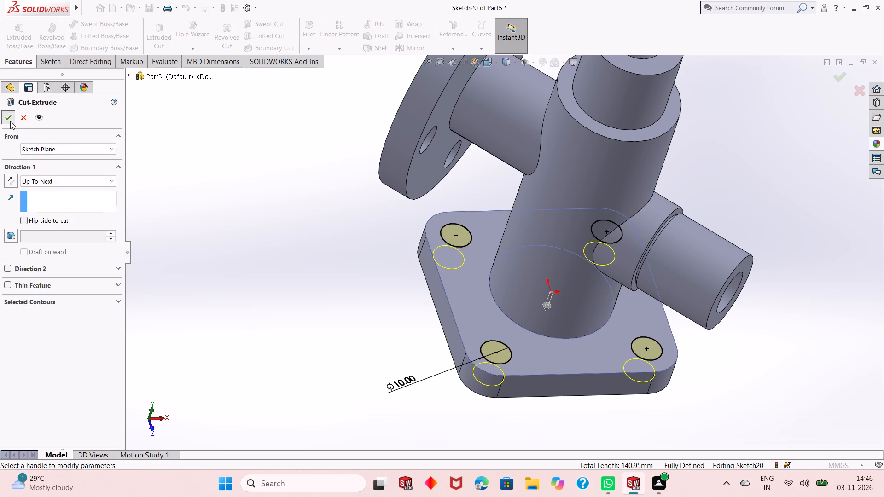
click(330, 283)
Inspect the base plate's corner holes and the rest of the part from several angles and distances.
middle_drag(401, 266, 386, 263)
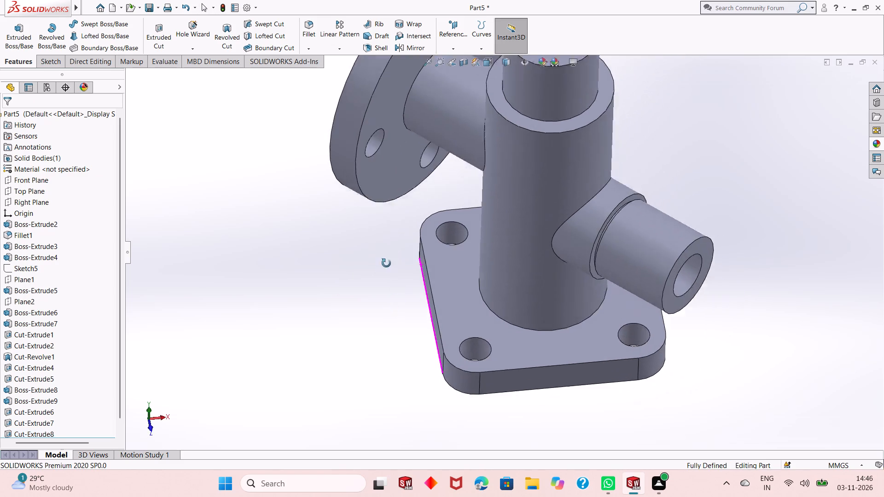
middle_drag(386, 263, 386, 237)
scroll(413, 287, up, 3)
scroll(546, 179, down, 2)
scroll(552, 294, up, 1)
middle_drag(542, 306, 556, 317)
scroll(555, 318, up, 1)
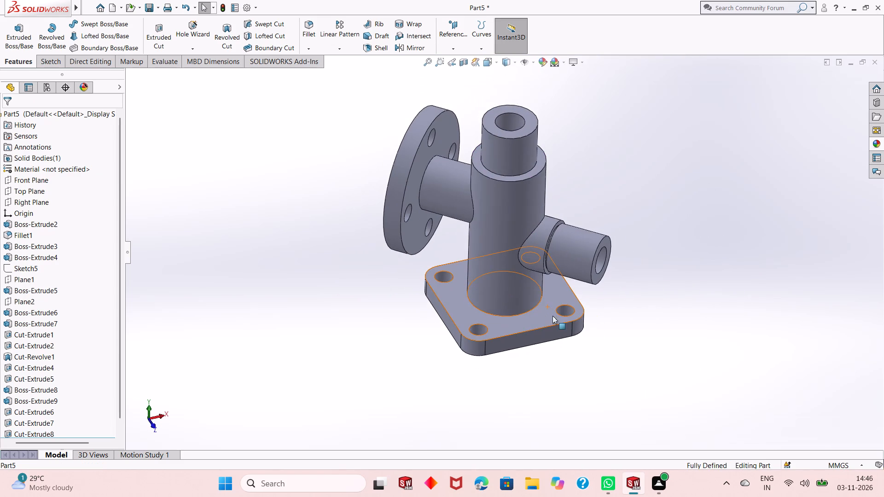
scroll(552, 316, up, 1)
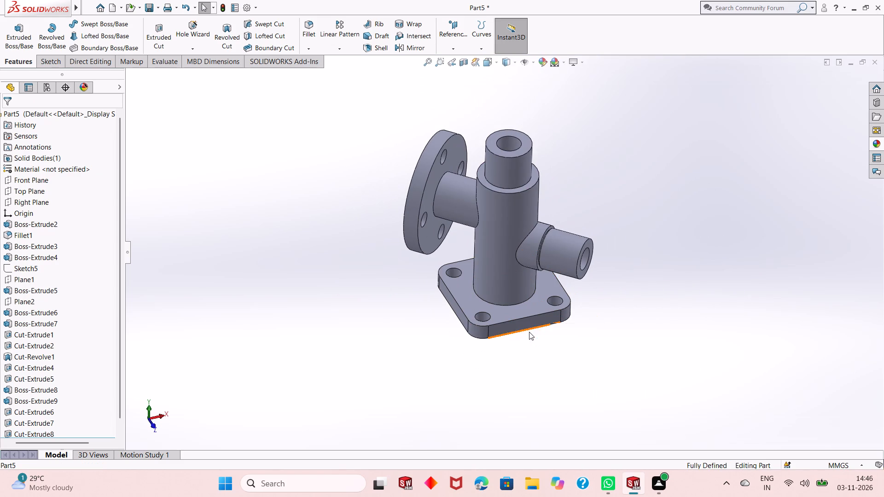
scroll(529, 332, up, 1)
scroll(499, 220, down, 1)
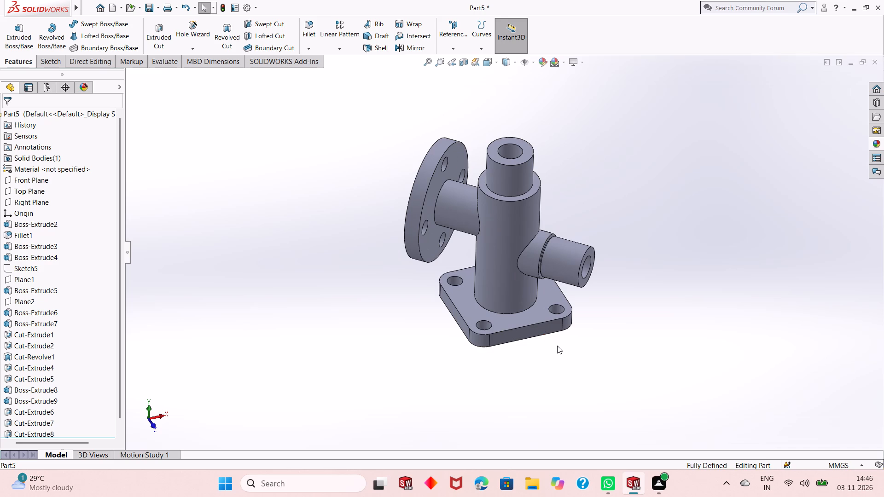
middle_drag(557, 346, 559, 331)
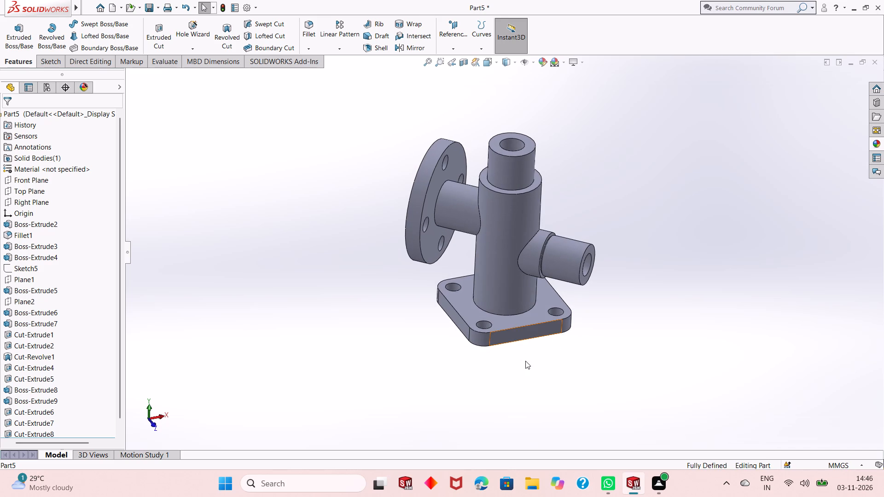
middle_drag(573, 352, 587, 305)
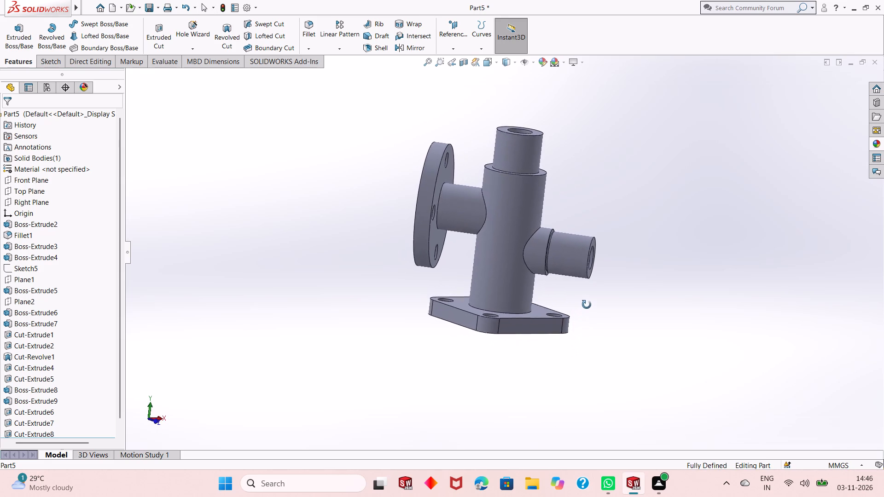
middle_drag(587, 305, 586, 298)
scroll(561, 265, down, 3)
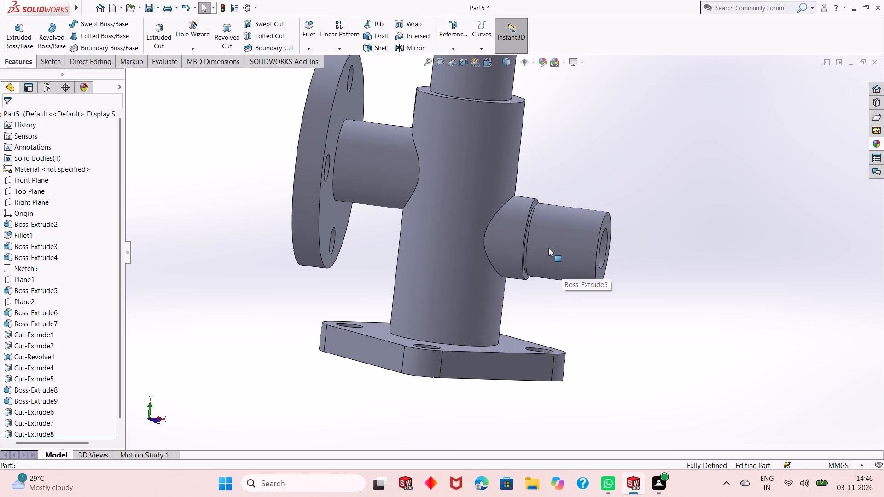
scroll(517, 273, up, 1)
scroll(503, 229, up, 1)
scroll(499, 198, down, 1)
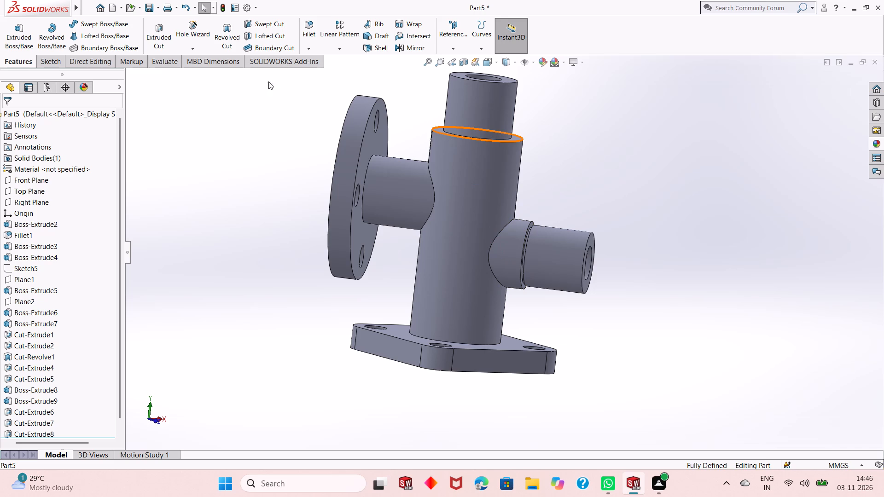
Add an M27x3.0 Metric Tap thread from the unflanged side branch's outer end edge, using the Extrude thread method and a 26 mm blind depth.
click(196, 51)
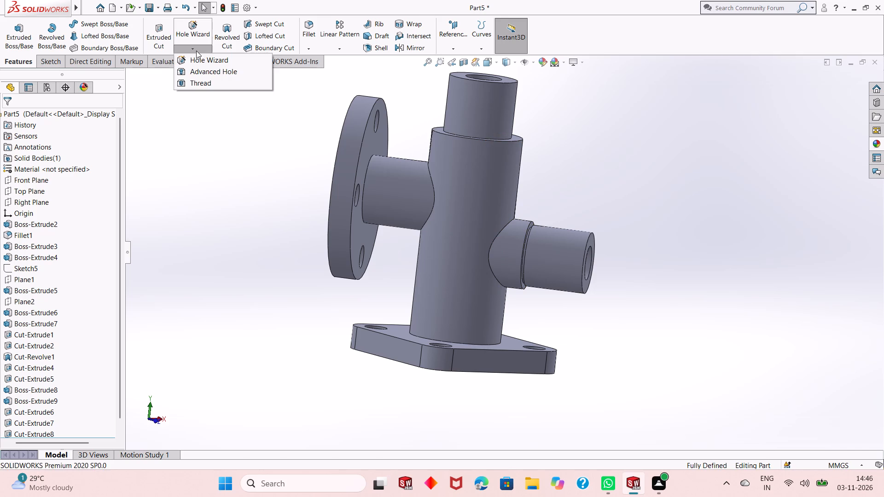
click(208, 84)
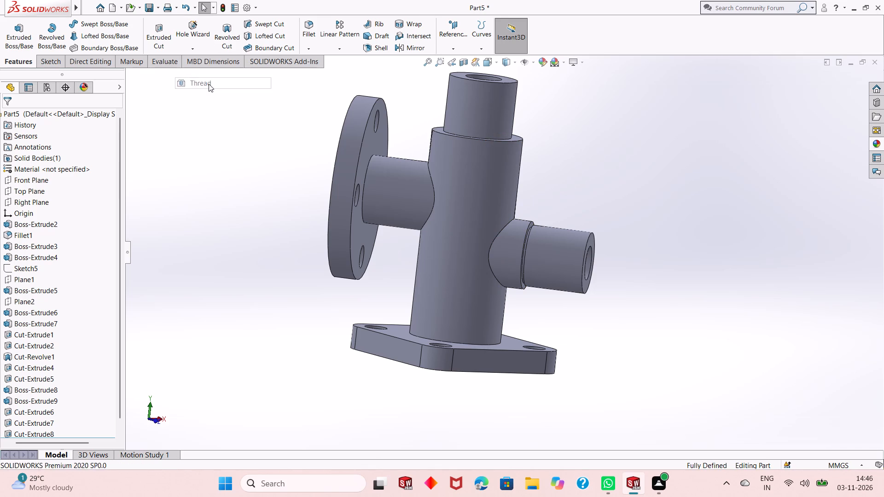
click(516, 257)
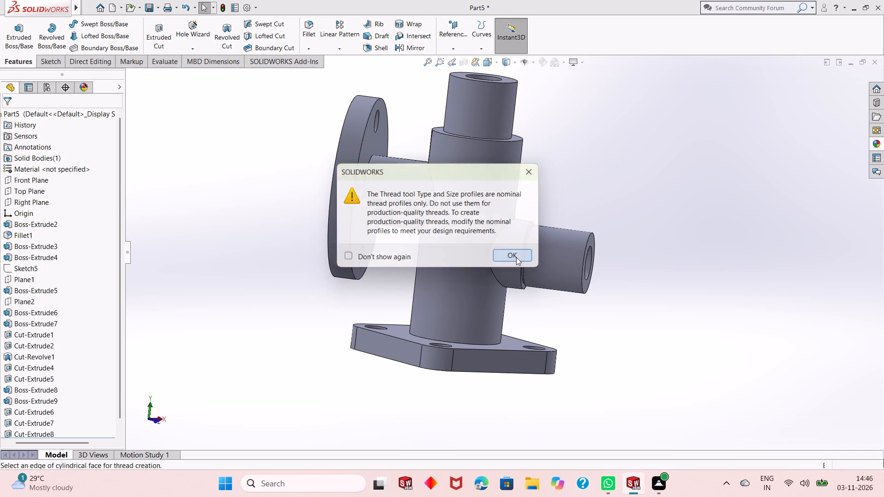
click(93, 338)
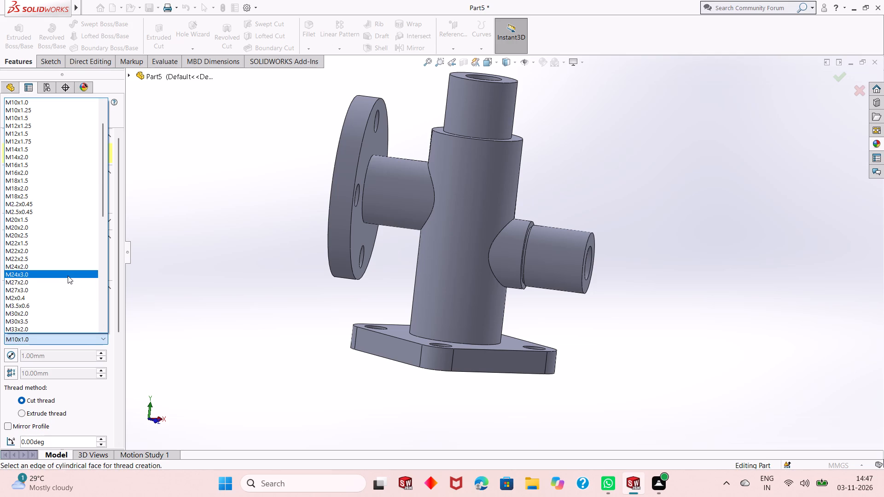
click(59, 290)
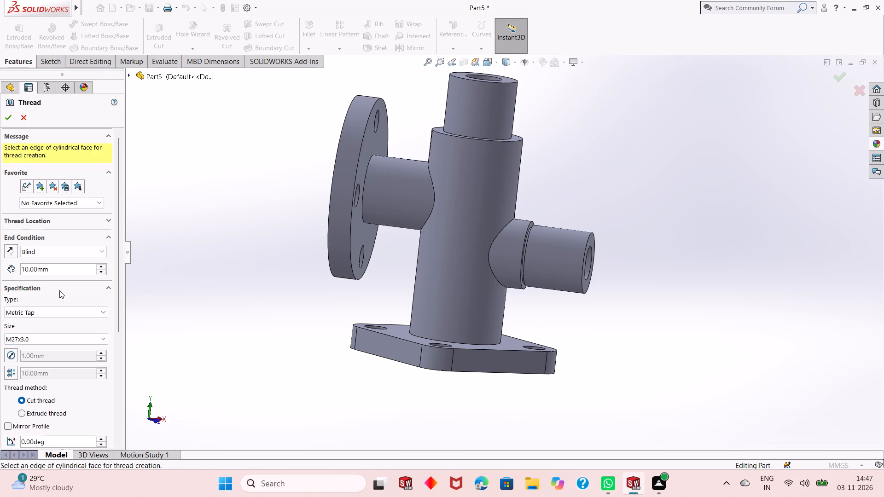
click(48, 412)
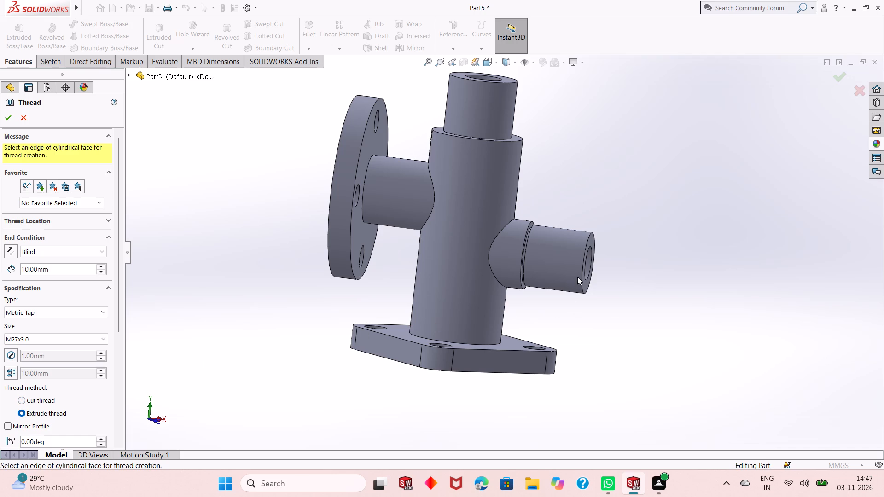
click(582, 268)
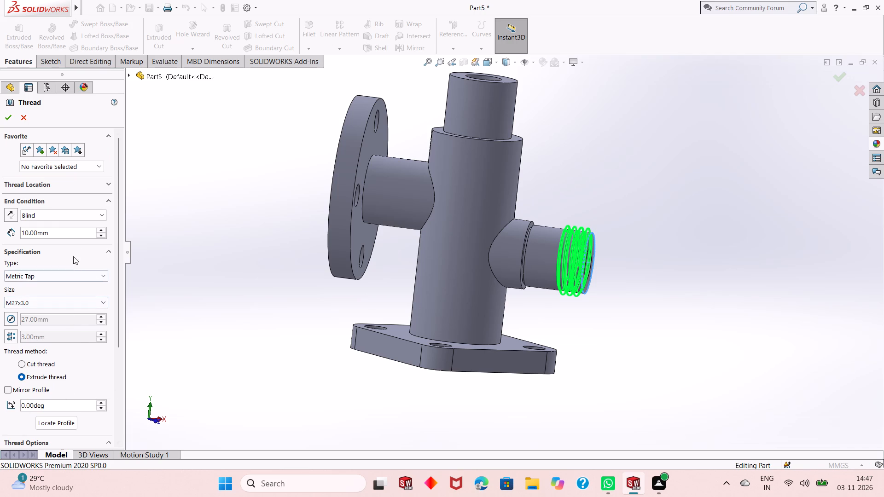
double_click(55, 231)
key(2)
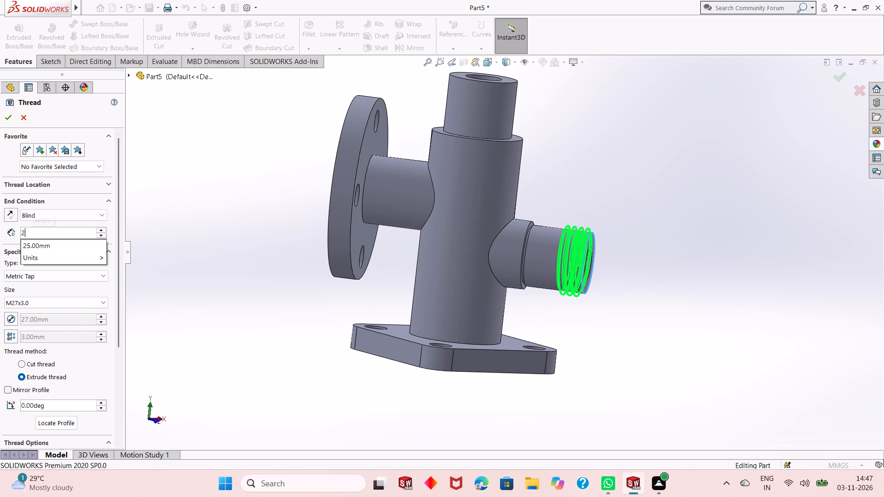
key(6)
key(Return)
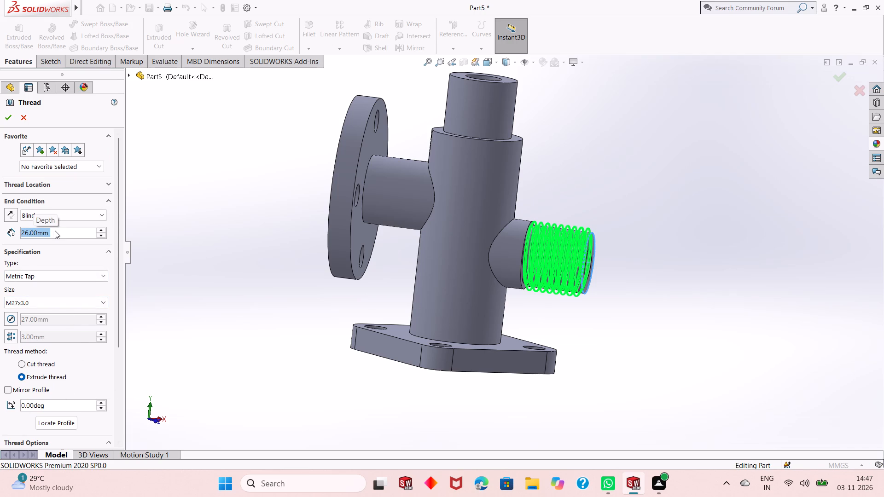
middle_drag(628, 367, 646, 324)
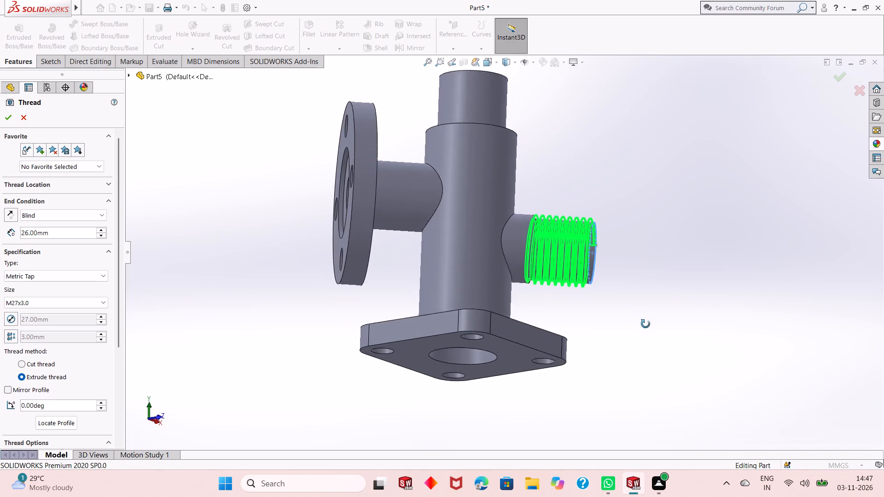
middle_drag(646, 324, 634, 345)
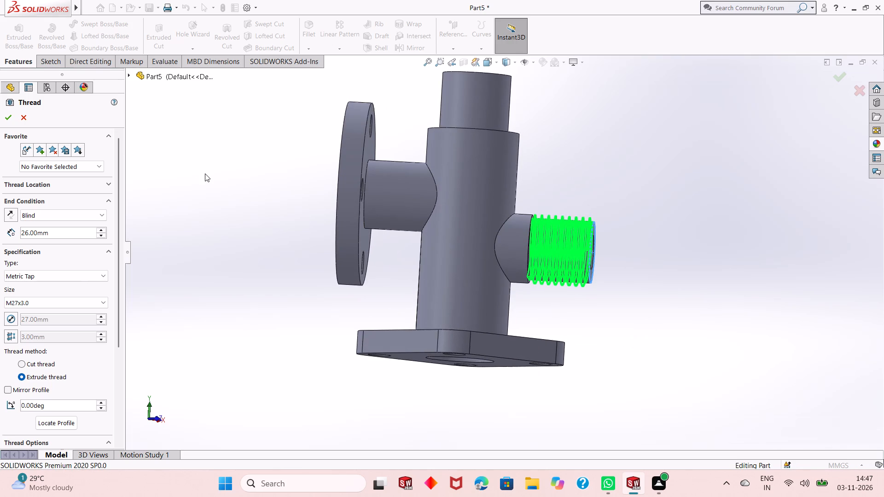
click(14, 121)
Examine the side branch's thread up close, especially where it meets the collar and at its open end.
middle_click(571, 302)
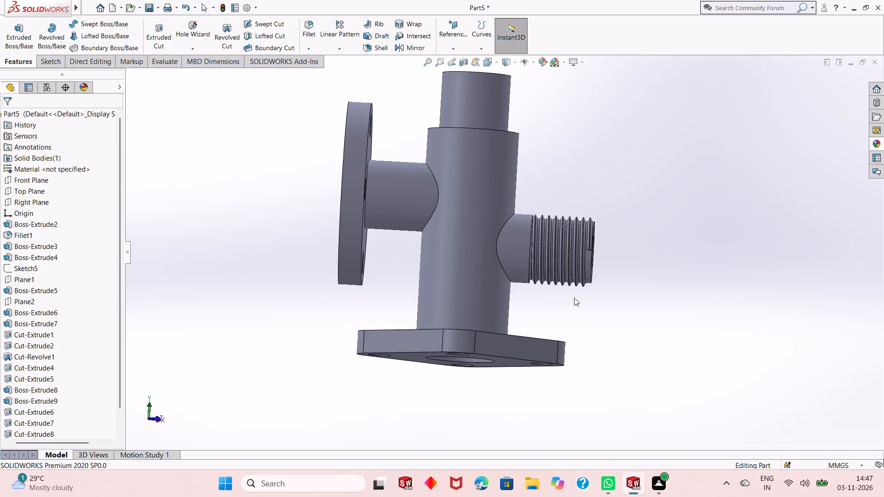
scroll(512, 264, down, 6)
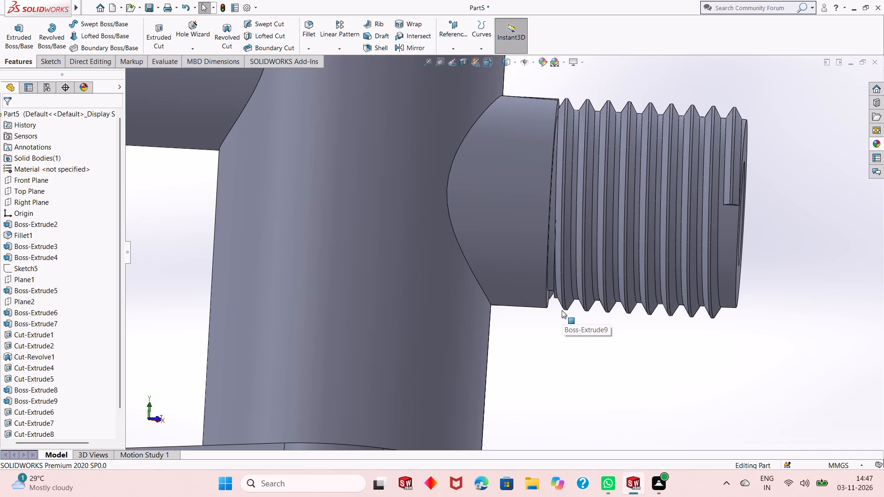
scroll(614, 334, up, 3)
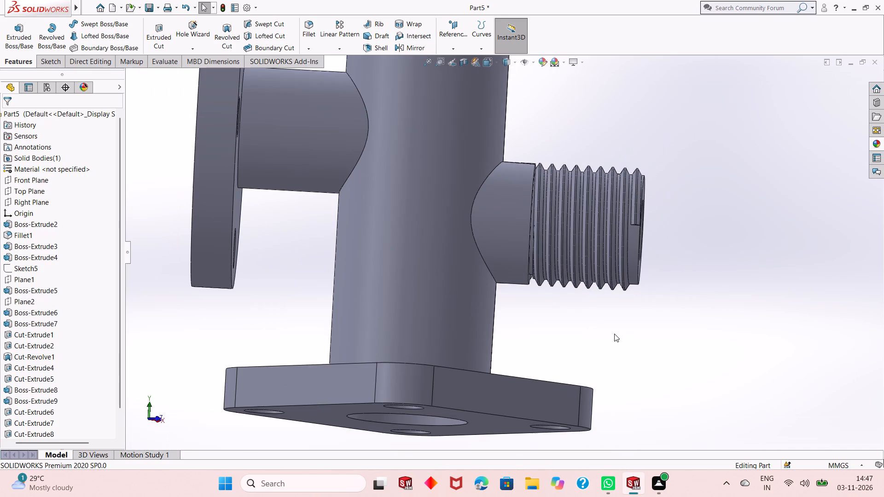
middle_drag(643, 345, 641, 374)
scroll(552, 174, down, 3)
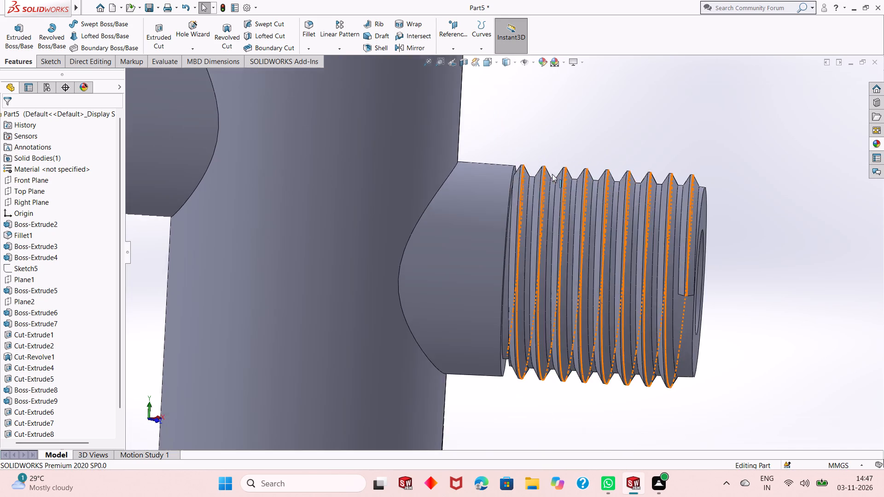
scroll(552, 174, down, 1)
scroll(506, 177, down, 3)
scroll(513, 232, down, 2)
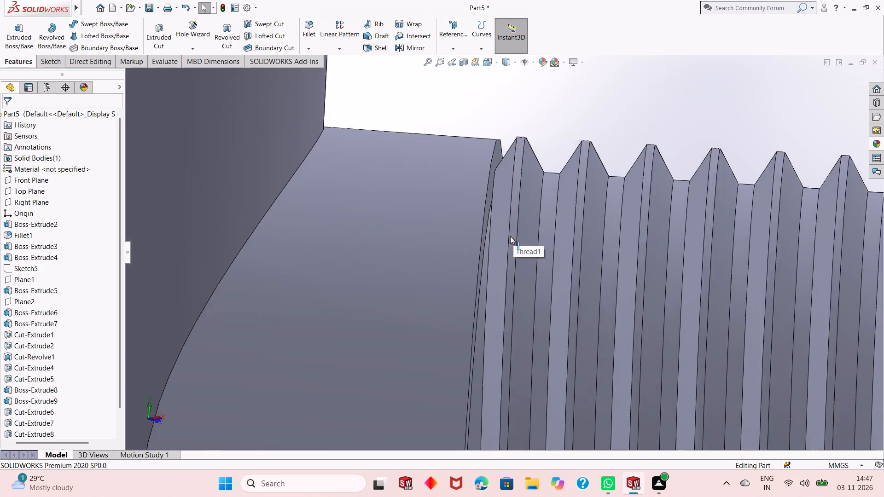
scroll(510, 236, up, 1)
middle_drag(573, 218, 582, 197)
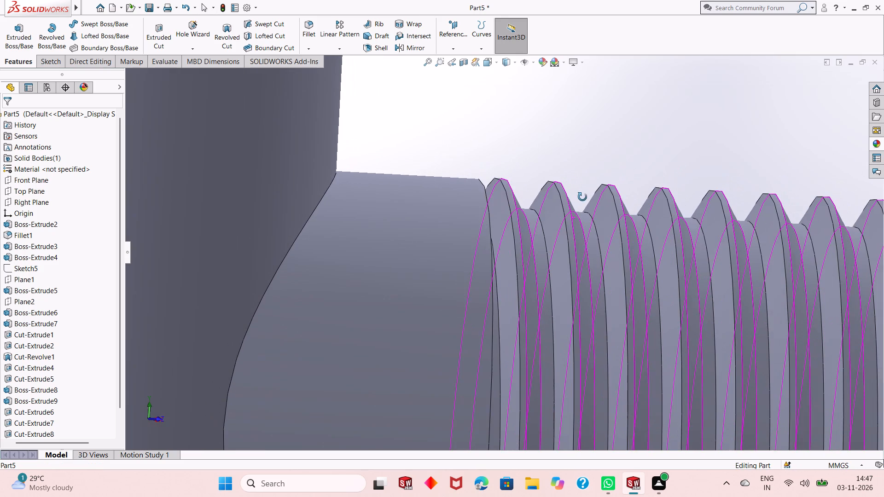
middle_drag(582, 197, 576, 200)
middle_drag(566, 200, 561, 233)
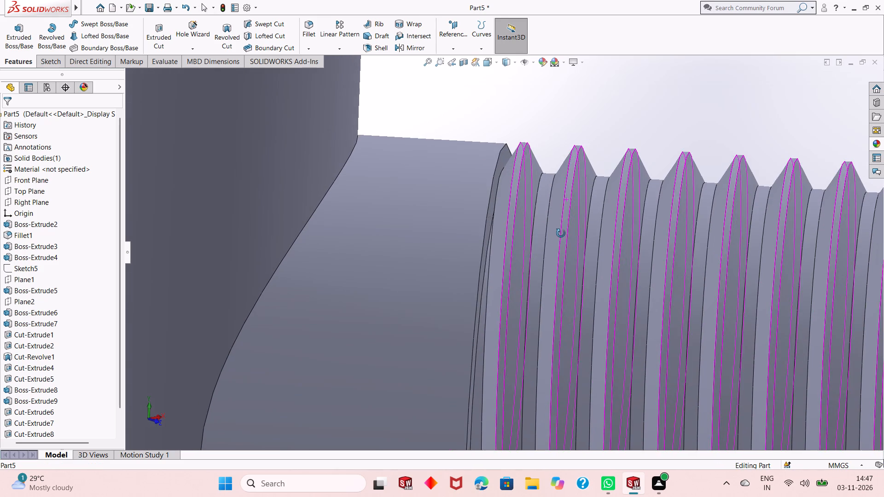
middle_drag(561, 233, 569, 209)
scroll(540, 252, up, 5)
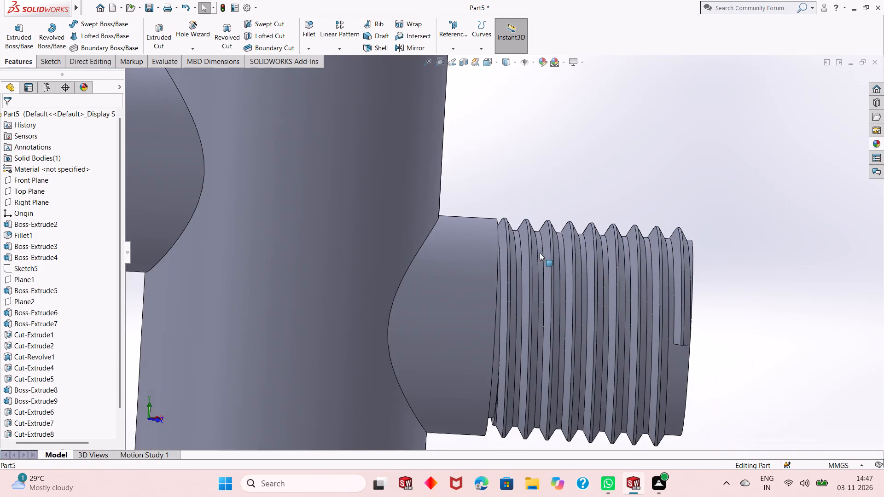
scroll(536, 299, up, 2)
middle_click(539, 307)
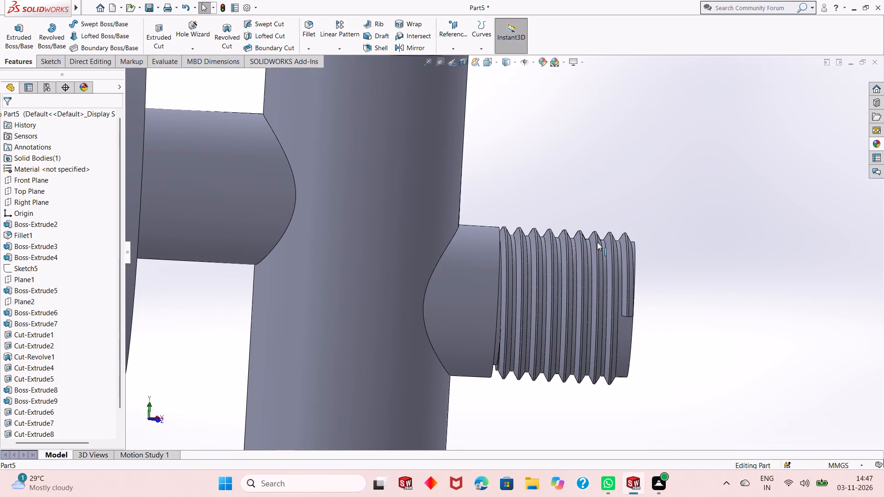
middle_drag(643, 192, 636, 200)
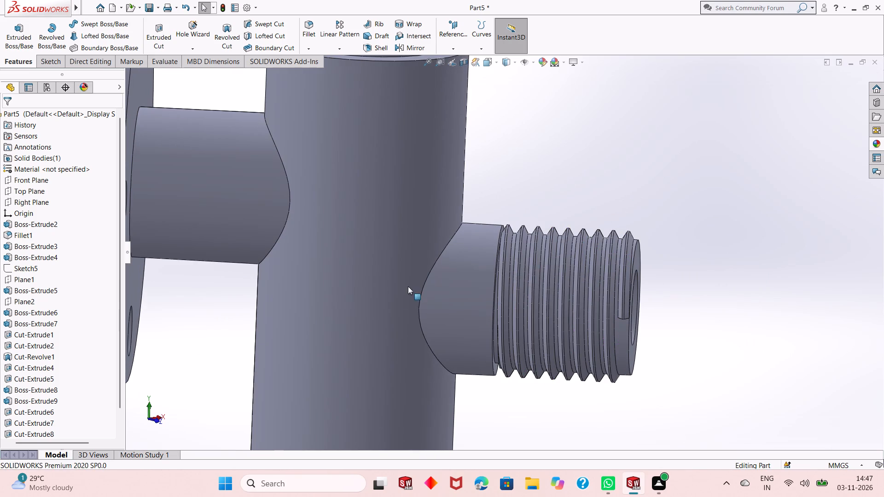
Edit the side branch's thread feature and set its blind depth to 25 mm.
scroll(38, 359, down, 3)
click(30, 421)
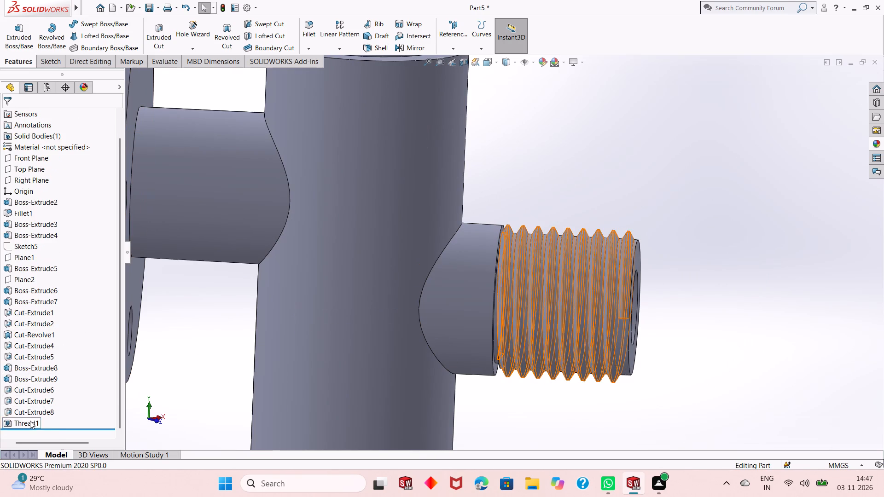
click(41, 397)
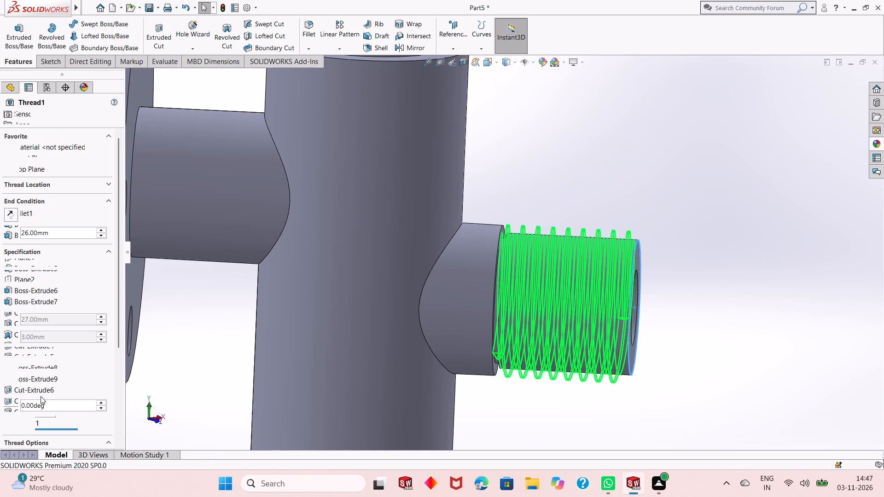
double_click(59, 233)
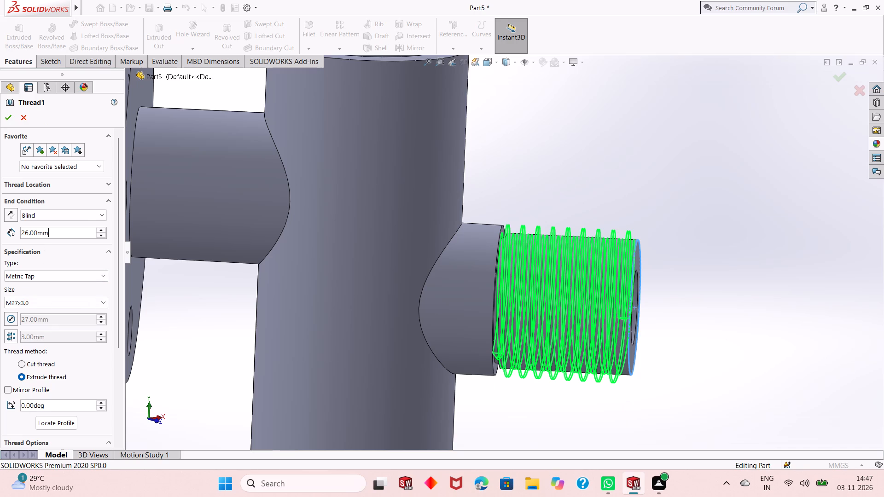
triple_click(60, 233)
text(25)
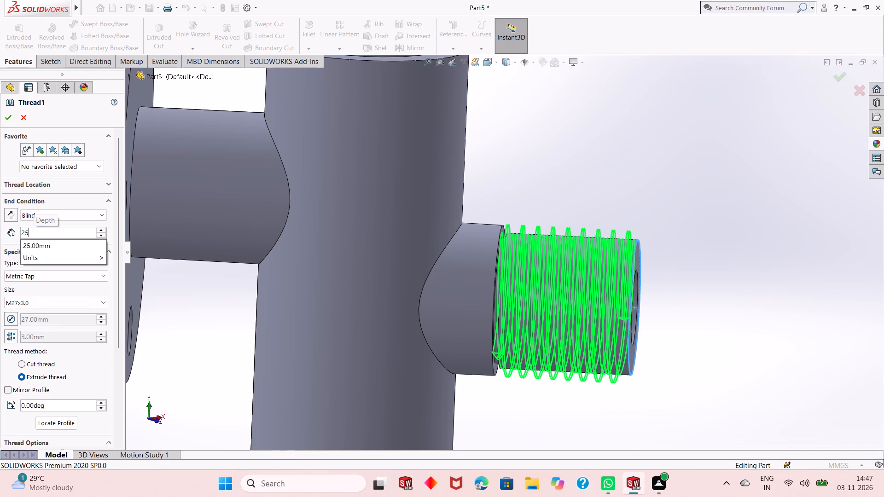
key(Return)
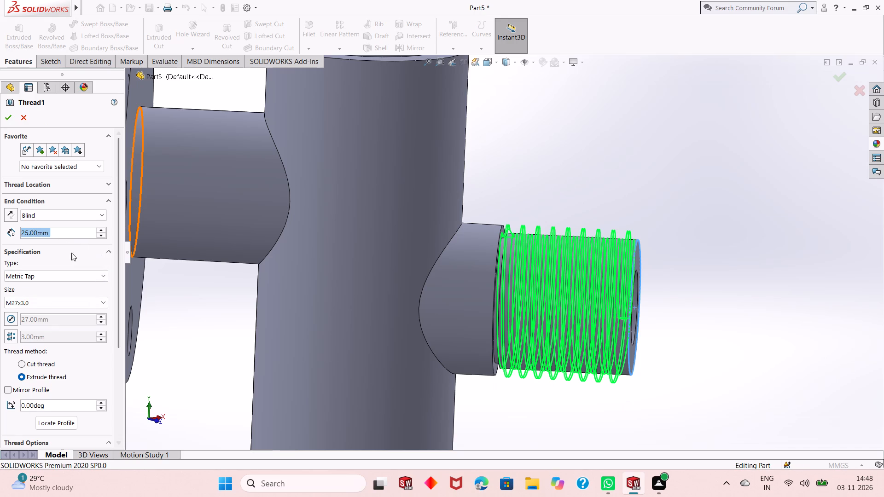
click(3, 119)
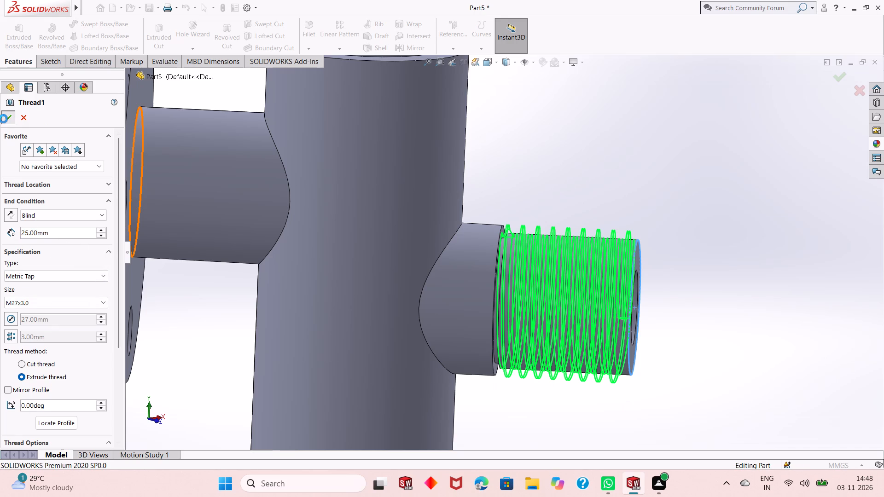
Inspect the side branch's revised thread and the surrounding part from several angles.
middle_click(546, 220)
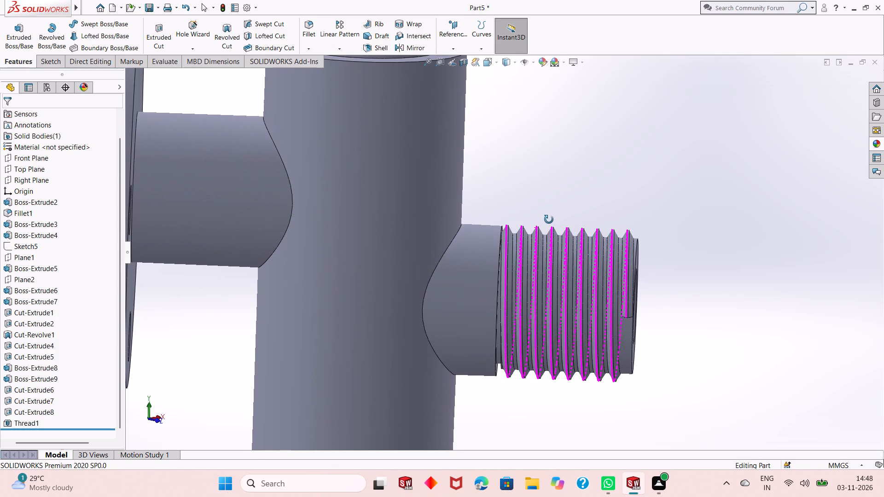
middle_drag(662, 318, 640, 325)
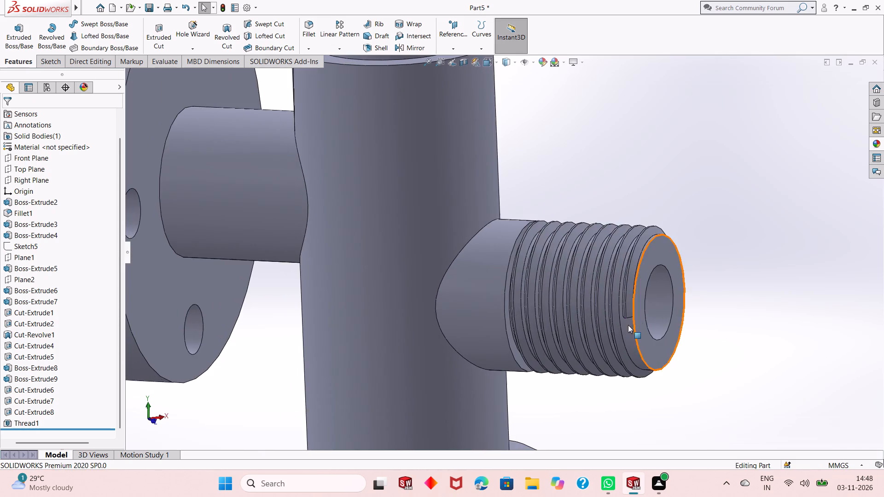
scroll(620, 333, up, 2)
middle_drag(648, 353, 677, 272)
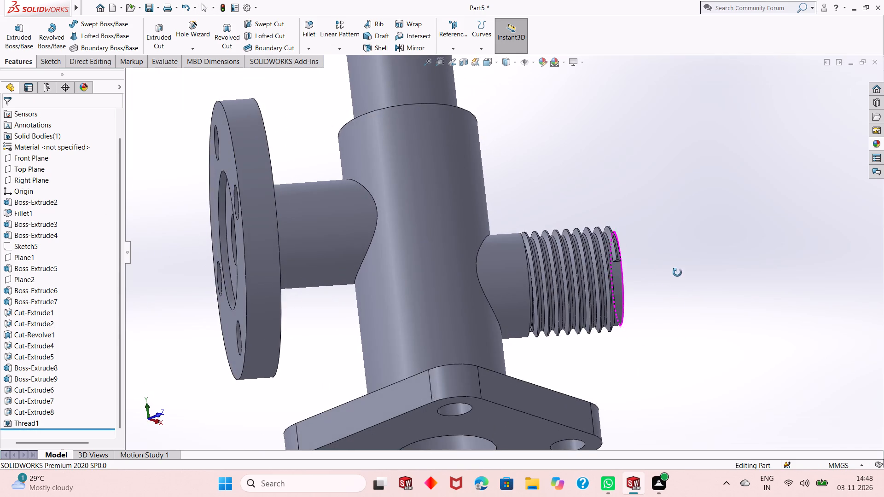
middle_drag(677, 272, 651, 337)
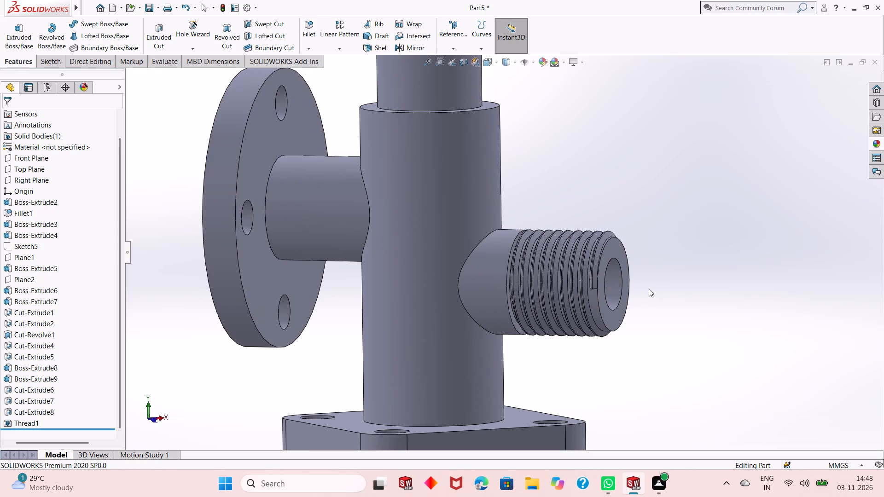
middle_drag(635, 297, 636, 339)
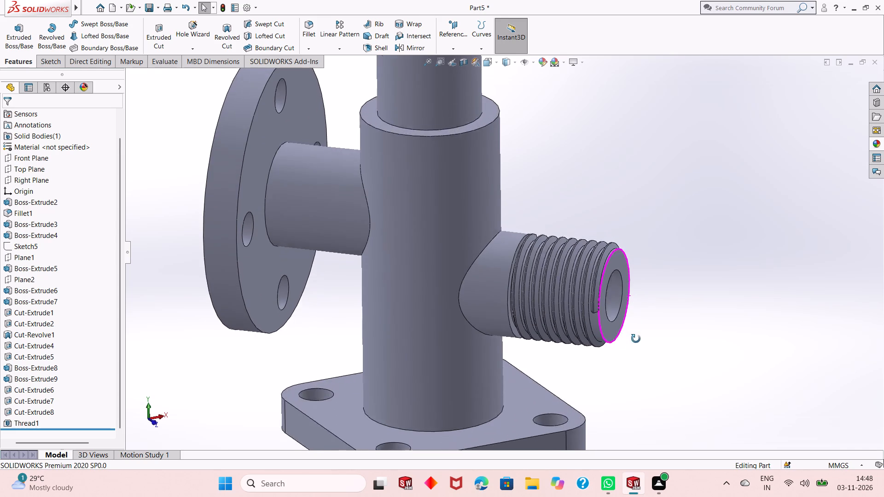
middle_drag(636, 339, 636, 376)
middle_drag(633, 357, 603, 410)
middle_drag(637, 293, 669, 245)
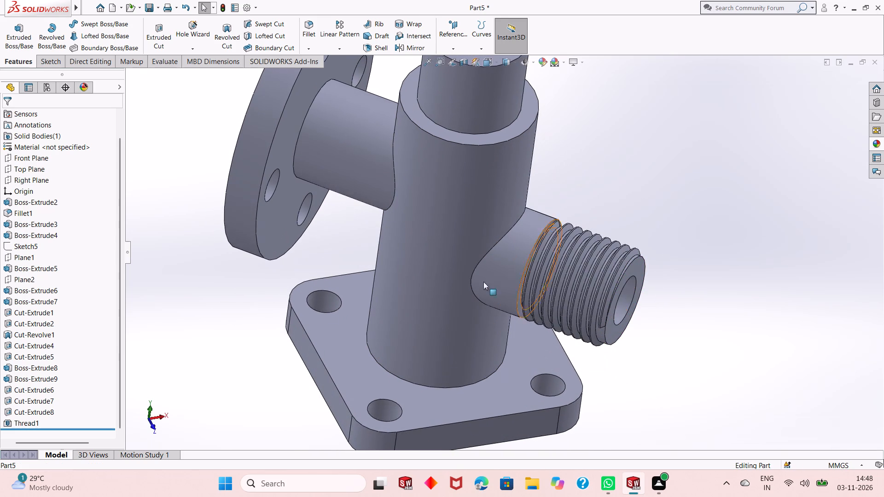
Edit the side branch's thread feature to trim with the start and end faces and make it a left-hand thread.
scroll(37, 405, down, 3)
click(31, 422)
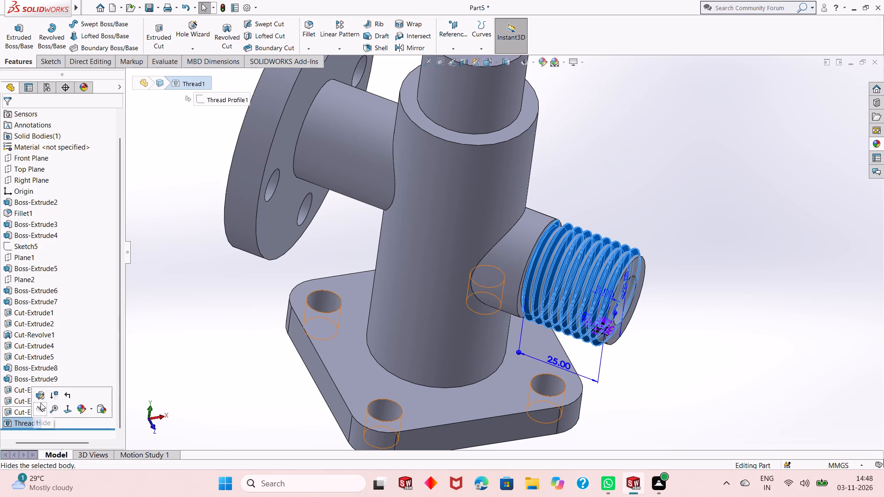
click(41, 394)
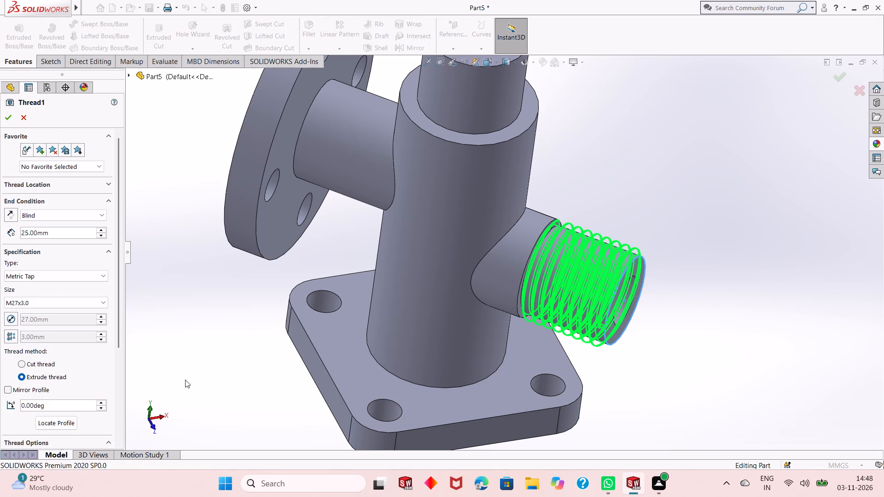
scroll(129, 367, down, 4)
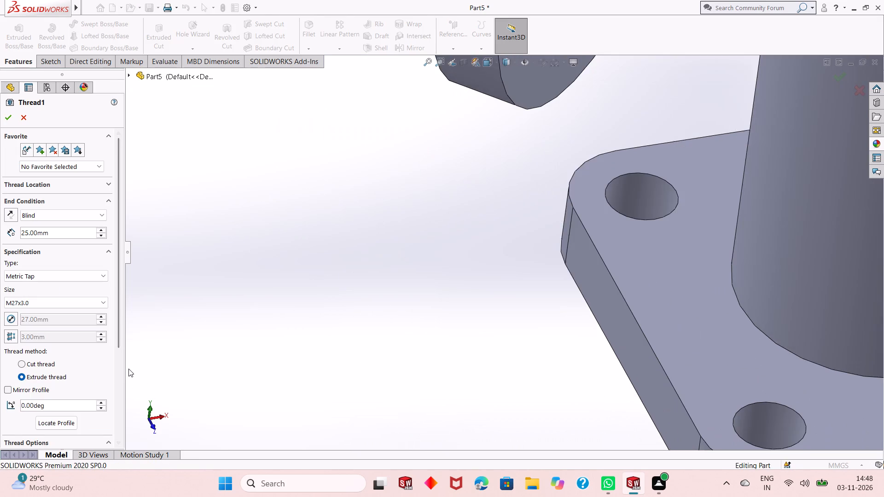
scroll(128, 369, up, 4)
scroll(298, 332, up, 2)
scroll(824, 170, down, 3)
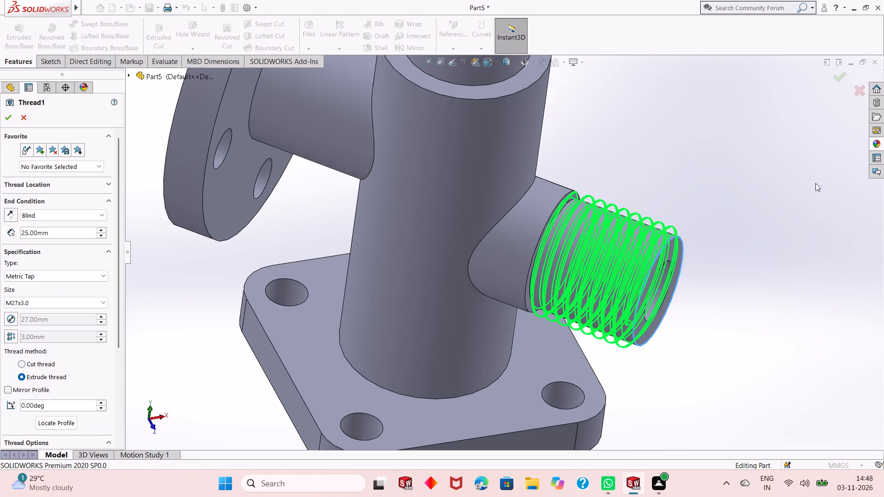
scroll(648, 280, down, 2)
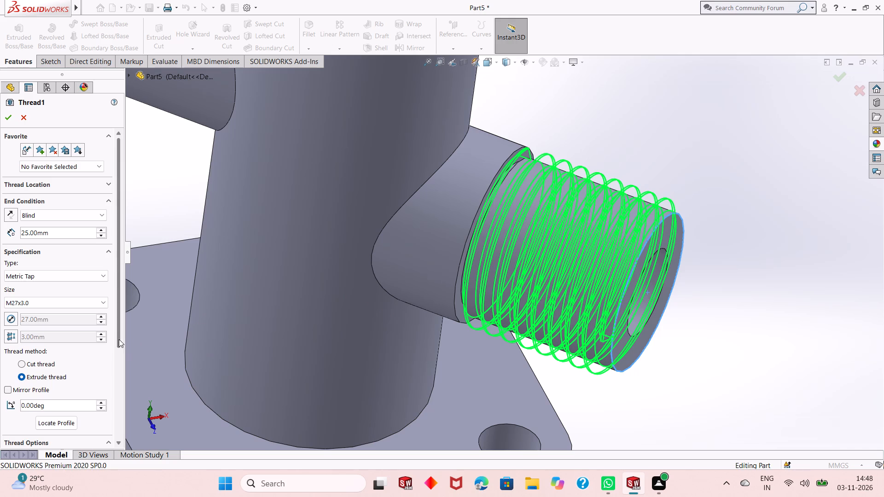
drag(119, 339, 122, 391)
click(44, 426)
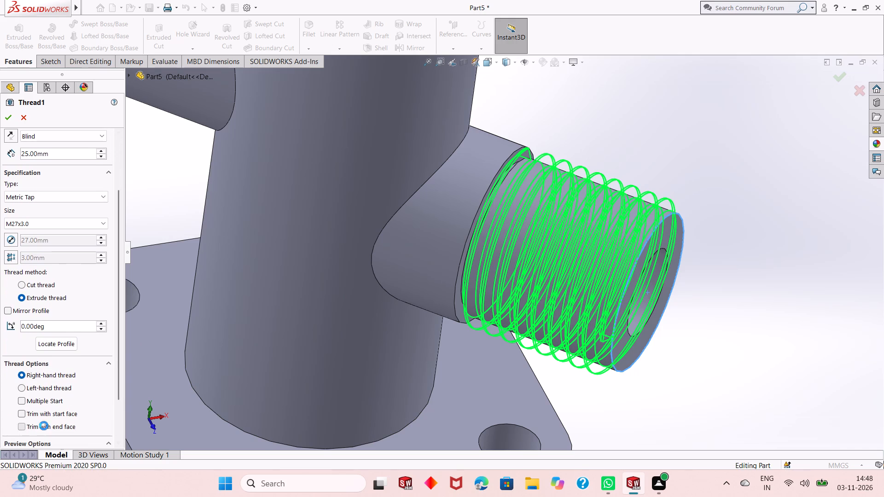
click(52, 413)
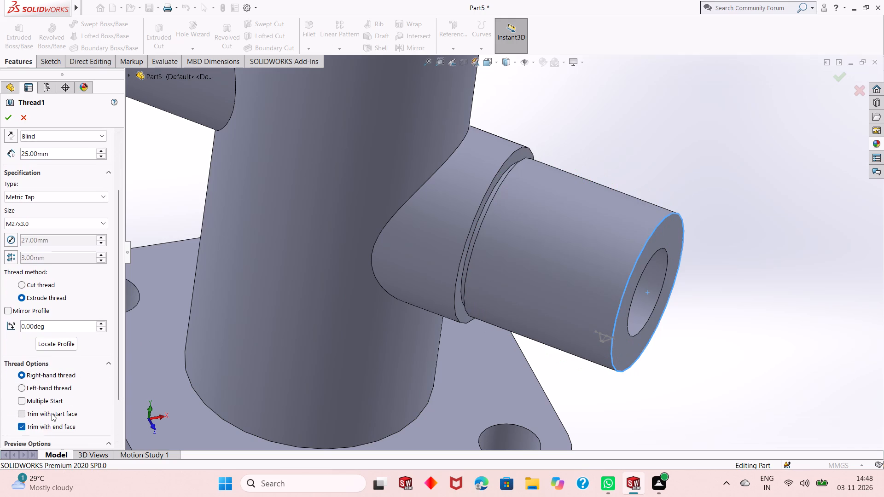
click(54, 388)
click(7, 120)
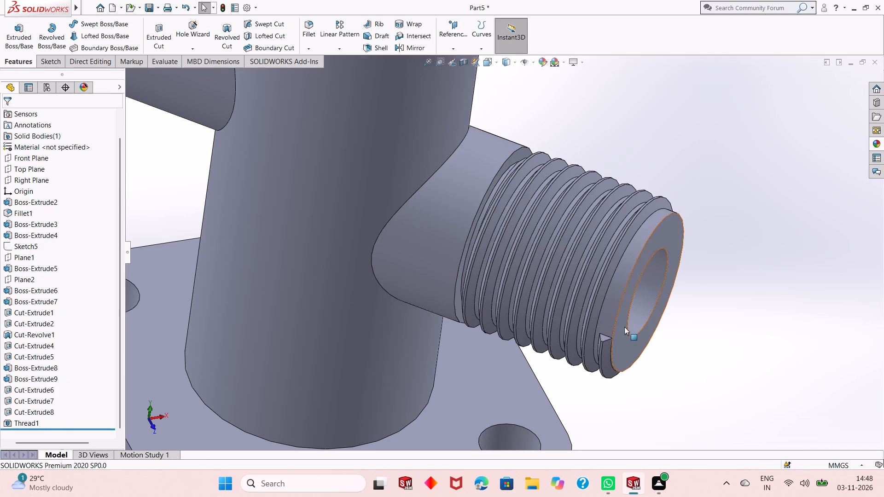
Check the side branch's revised thread from several angles and edit its thread feature to make it right-hand.
scroll(624, 327, up, 2)
middle_drag(640, 333, 603, 187)
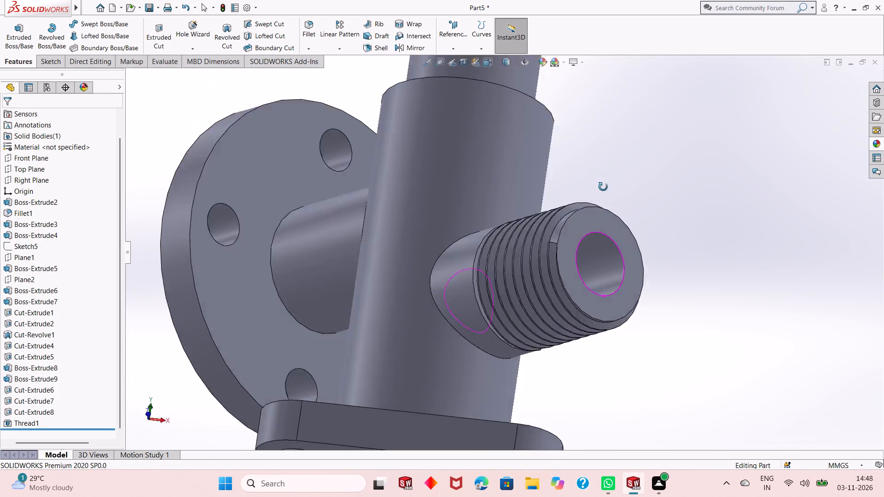
middle_drag(603, 187, 562, 233)
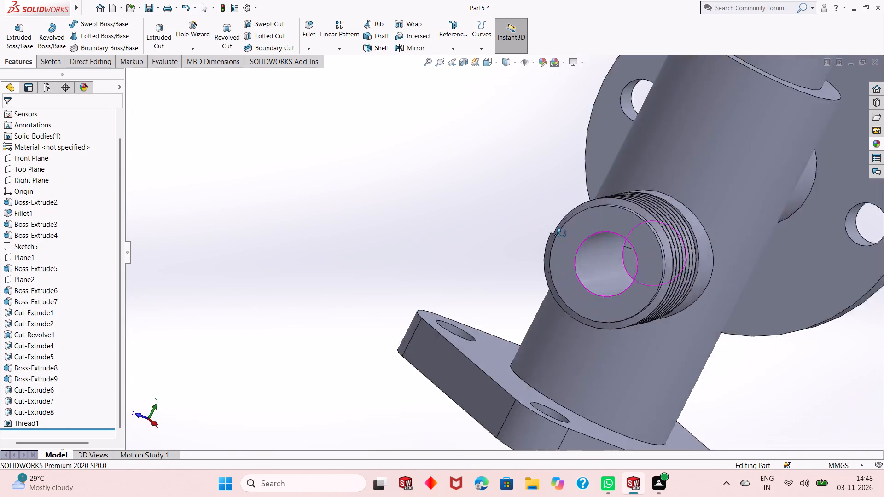
middle_drag(562, 233, 625, 364)
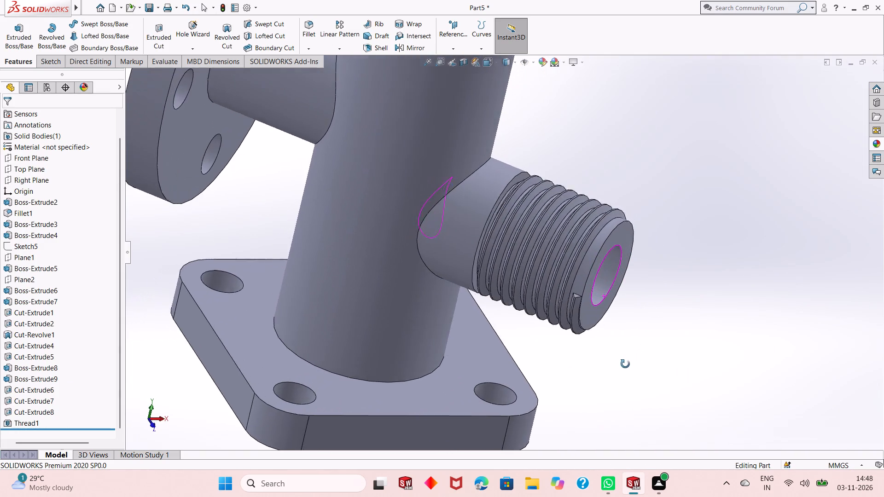
middle_drag(625, 364, 624, 365)
scroll(600, 332, up, 2)
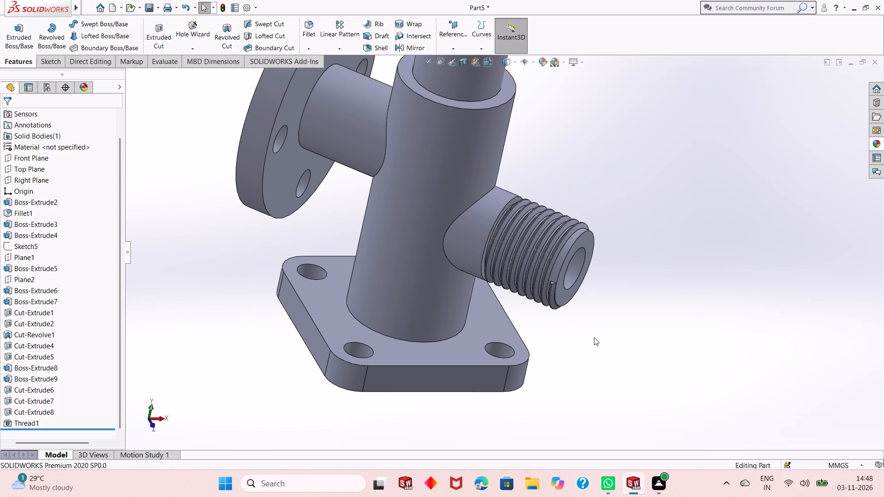
middle_drag(572, 332, 586, 312)
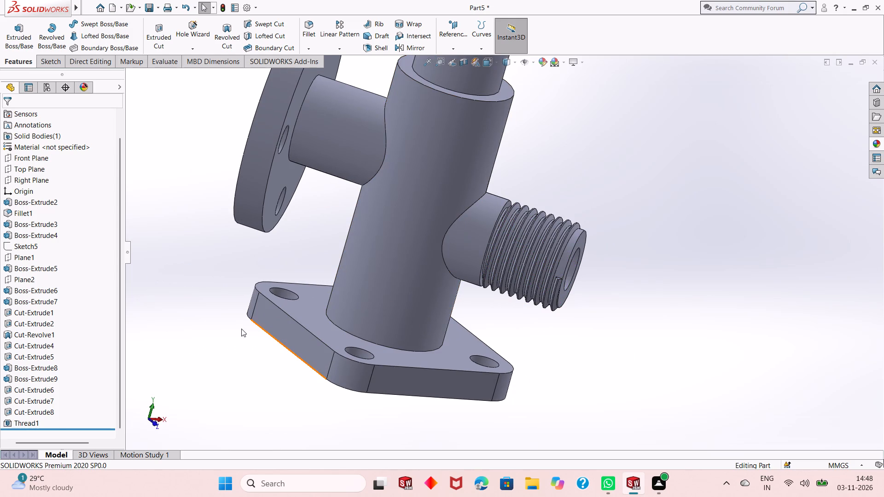
click(58, 423)
click(29, 424)
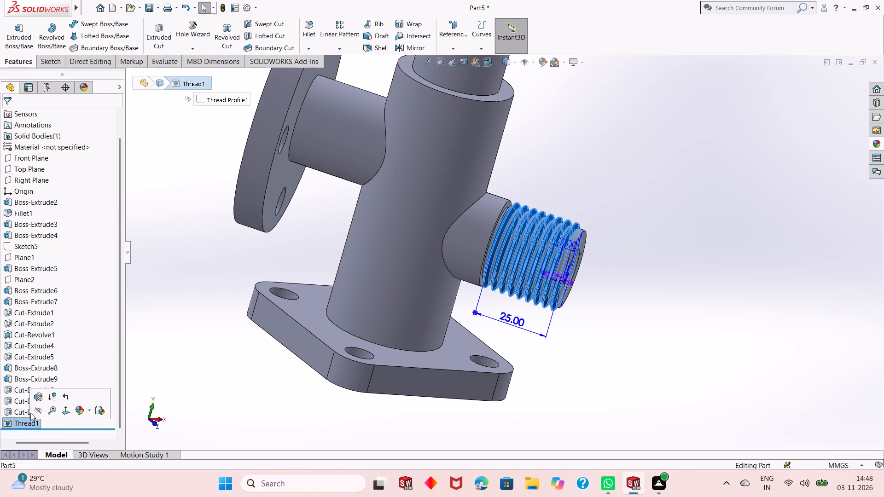
click(39, 401)
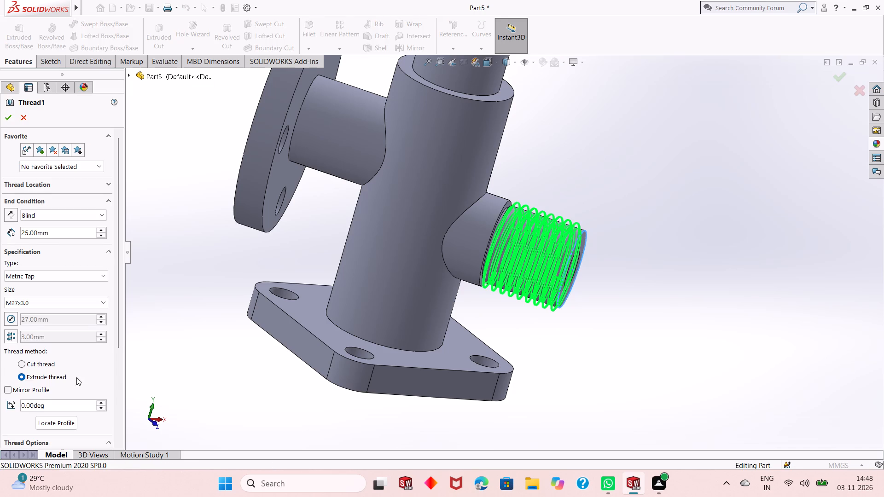
scroll(118, 370, down, 5)
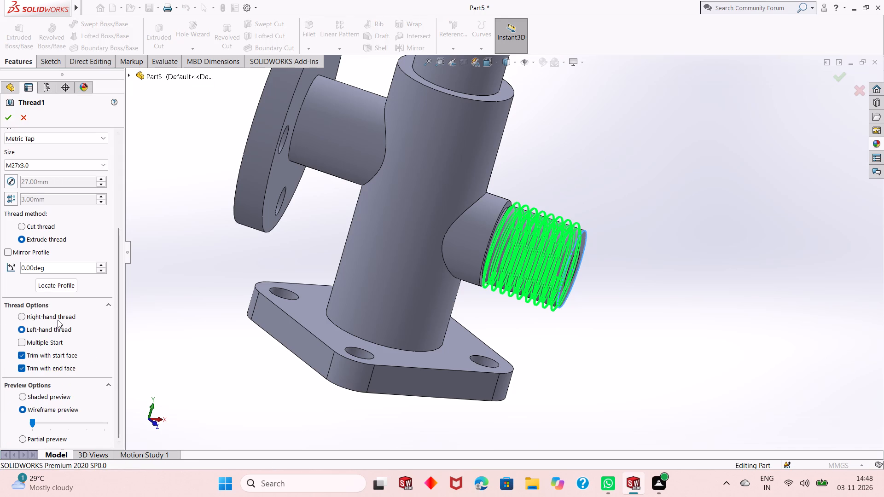
click(57, 319)
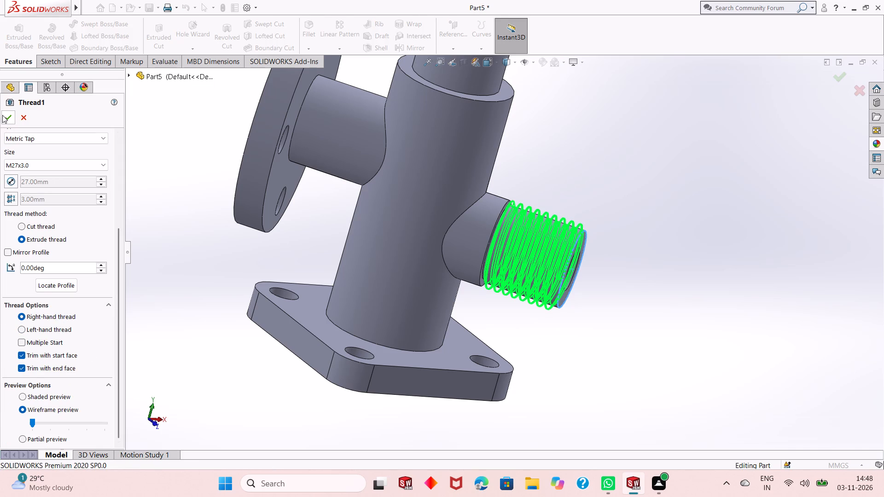
click(7, 118)
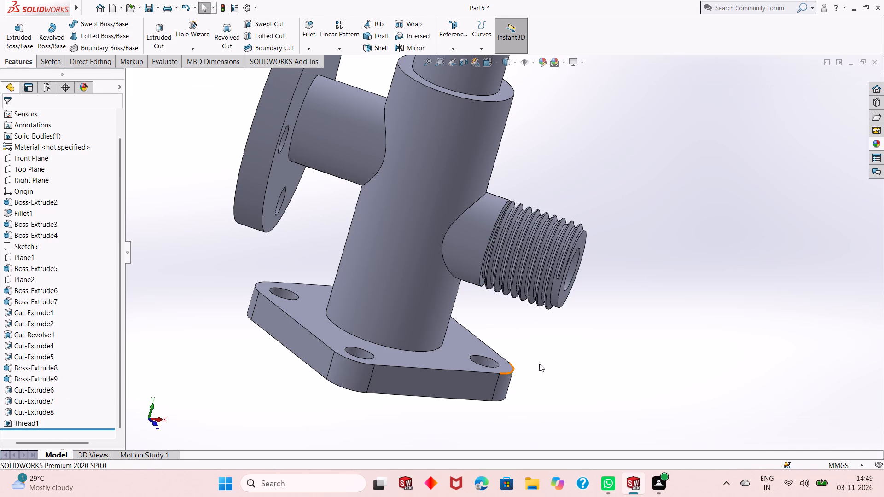
Examine the side branch's thread profile in side view, including its start and end regions.
middle_drag(544, 365, 550, 358)
scroll(498, 238, down, 4)
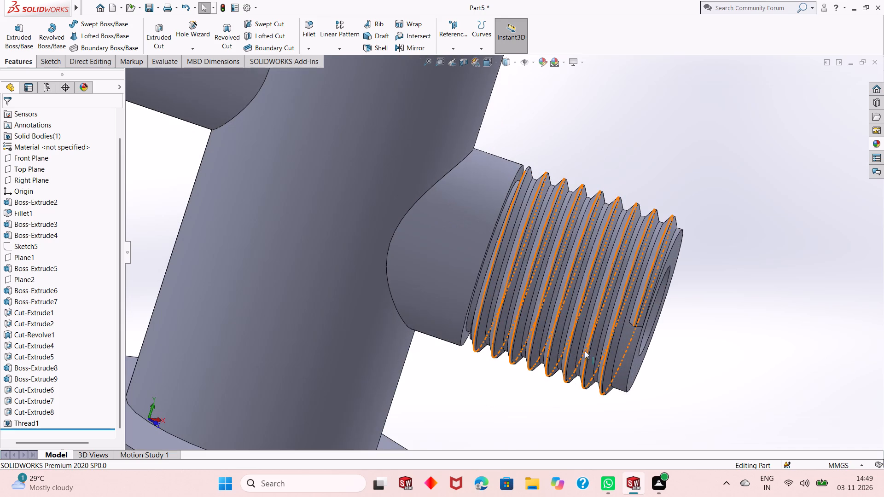
middle_drag(599, 385, 604, 372)
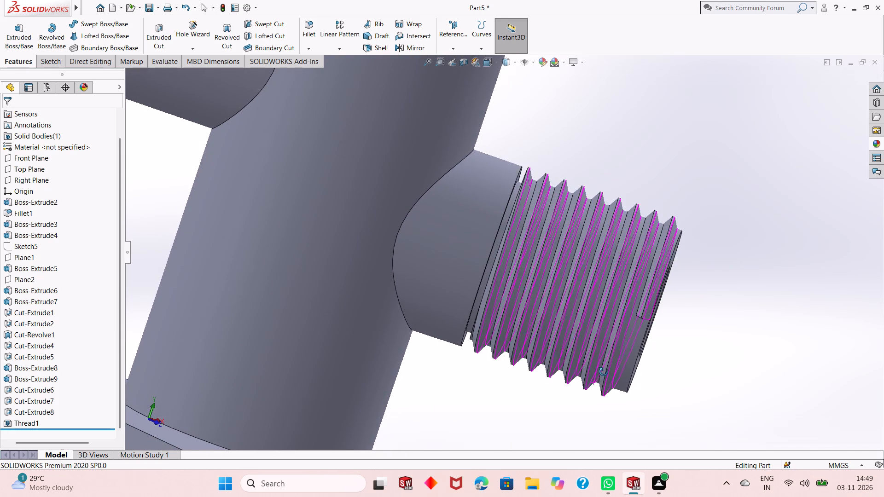
middle_drag(604, 372, 605, 358)
scroll(554, 387, up, 2)
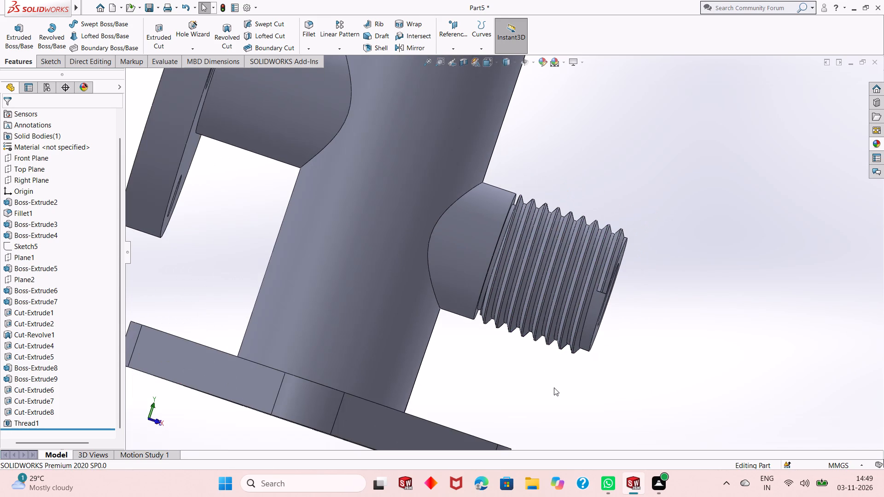
scroll(412, 375, up, 2)
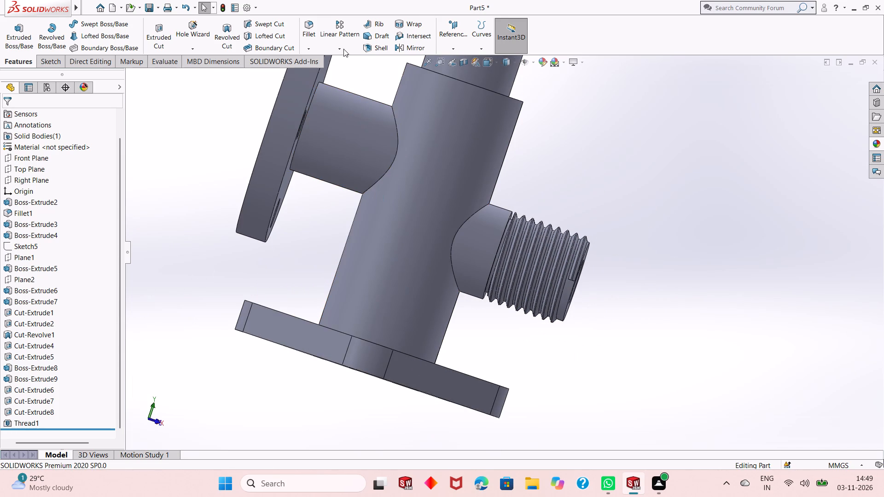
Apply a 4 mm fillet where both branches meet the shaft, where the shaft meets the base plate, and where the flanged branch meets its flange.
click(311, 36)
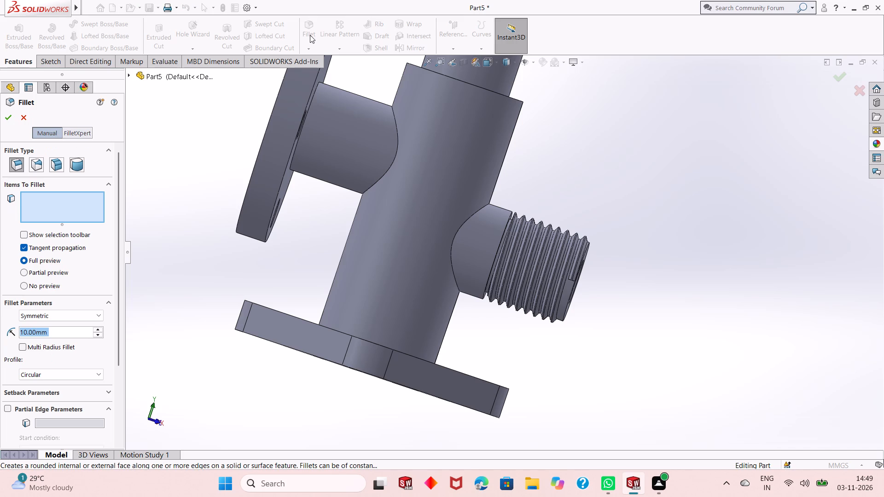
key(4)
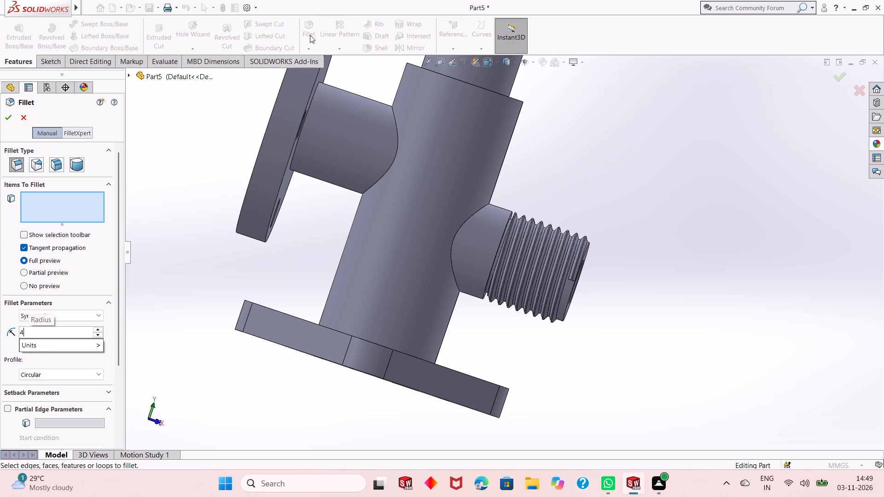
key(Return)
scroll(415, 235, up, 3)
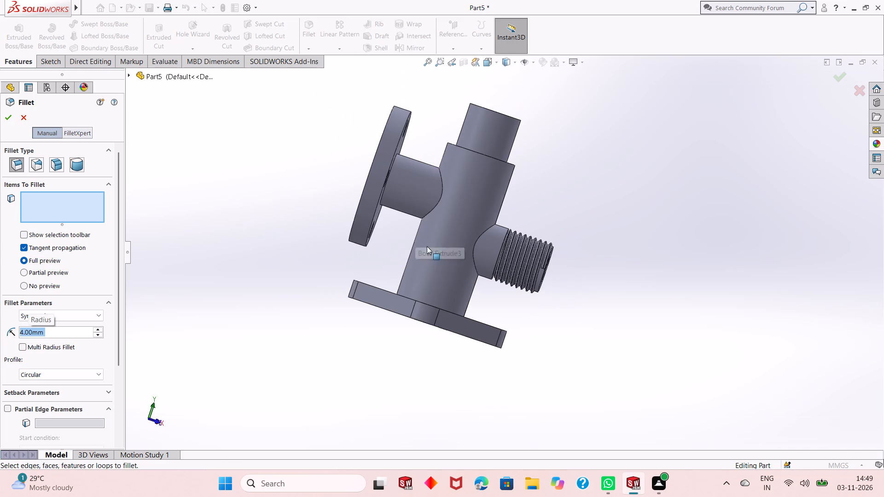
middle_drag(492, 288, 480, 245)
scroll(471, 270, down, 3)
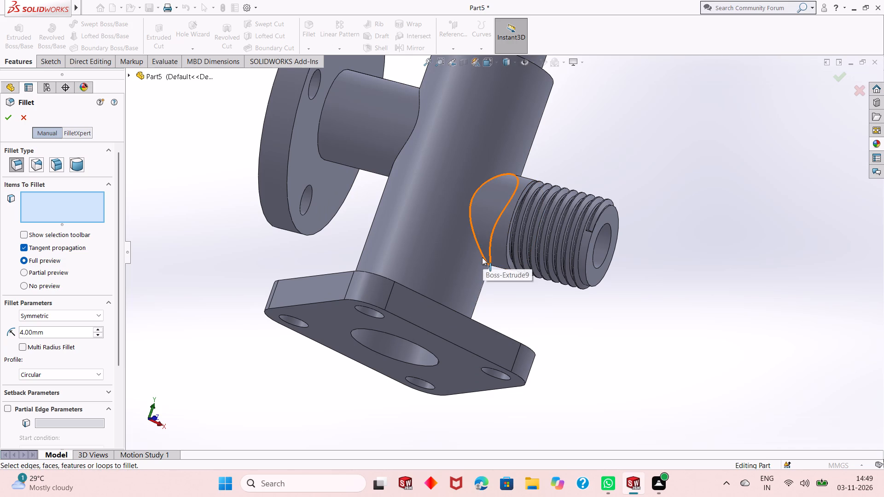
click(482, 257)
scroll(494, 271, up, 1)
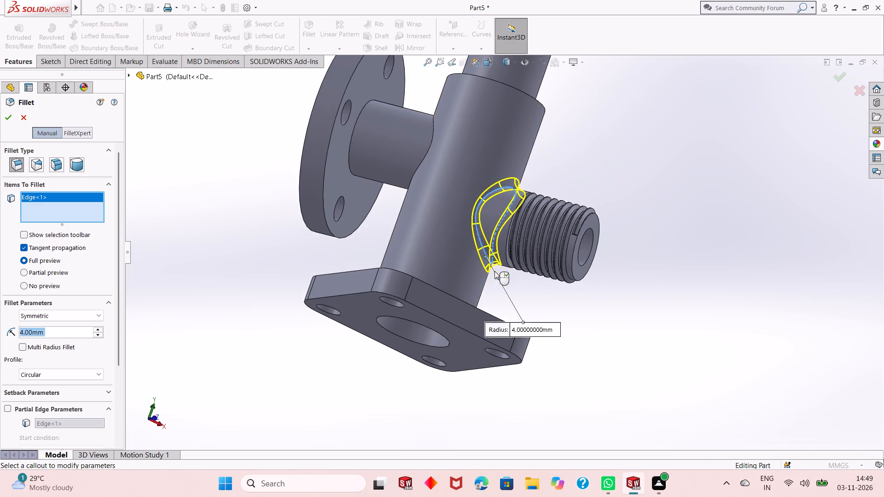
middle_drag(505, 274, 520, 300)
scroll(520, 300, up, 1)
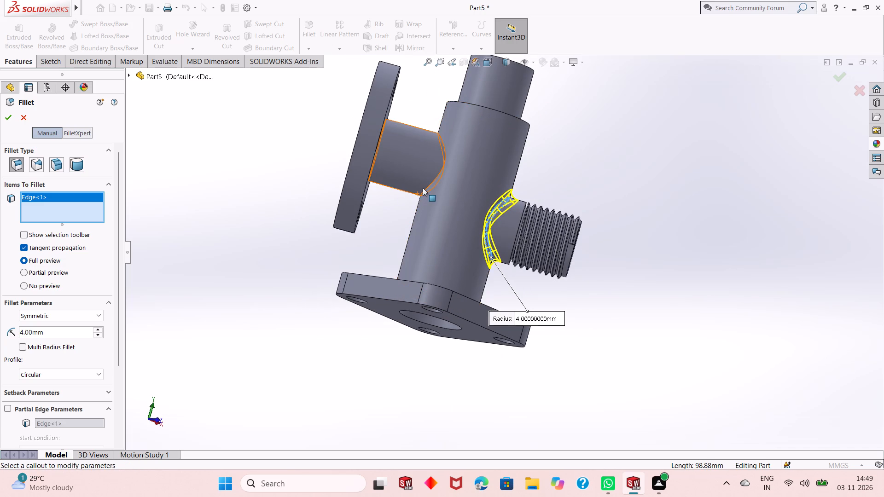
click(431, 183)
scroll(461, 214, up, 2)
middle_drag(465, 218, 466, 308)
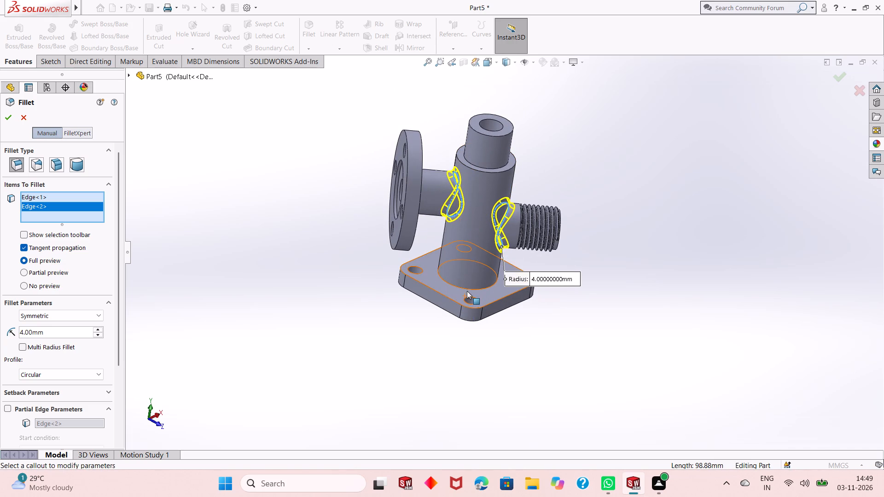
click(461, 288)
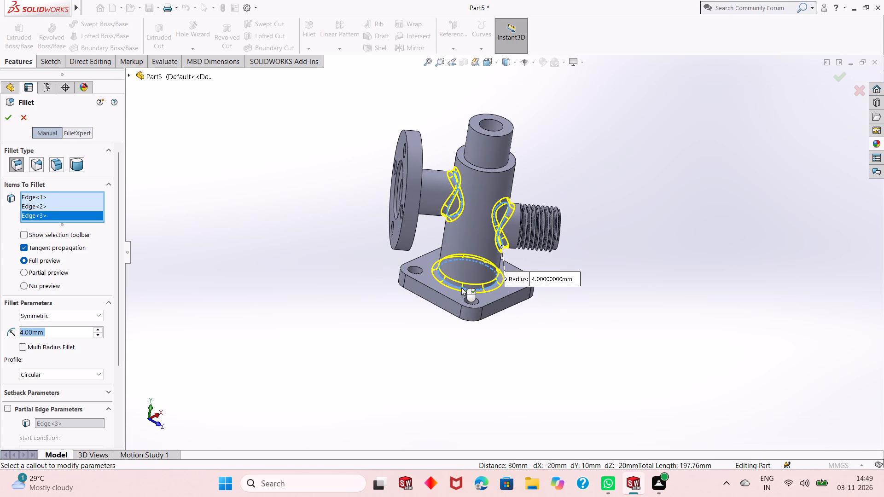
scroll(461, 287, up, 1)
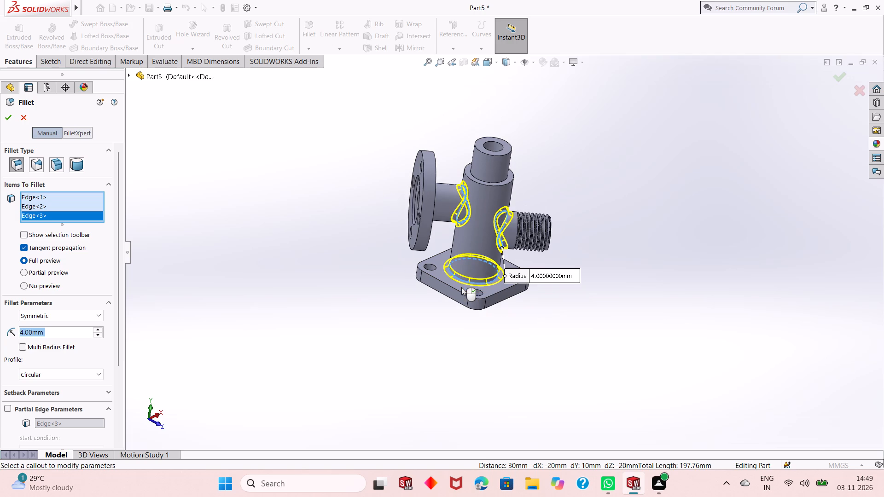
middle_drag(405, 252, 358, 263)
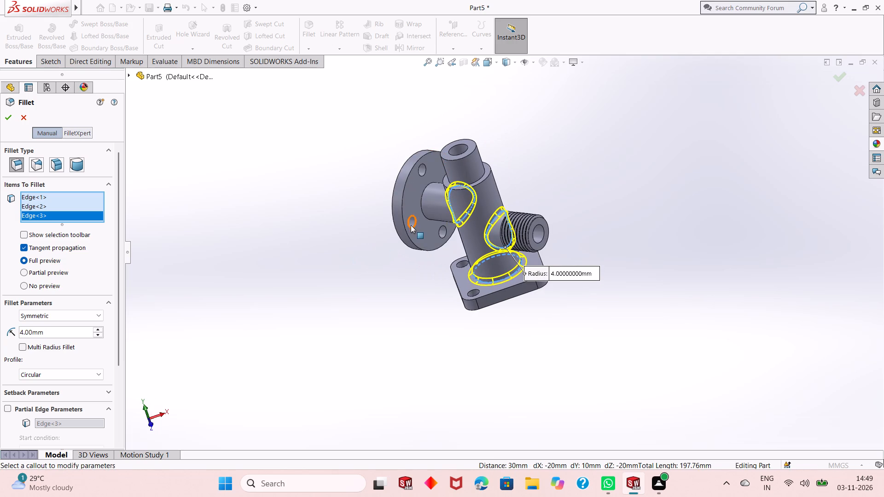
click(420, 205)
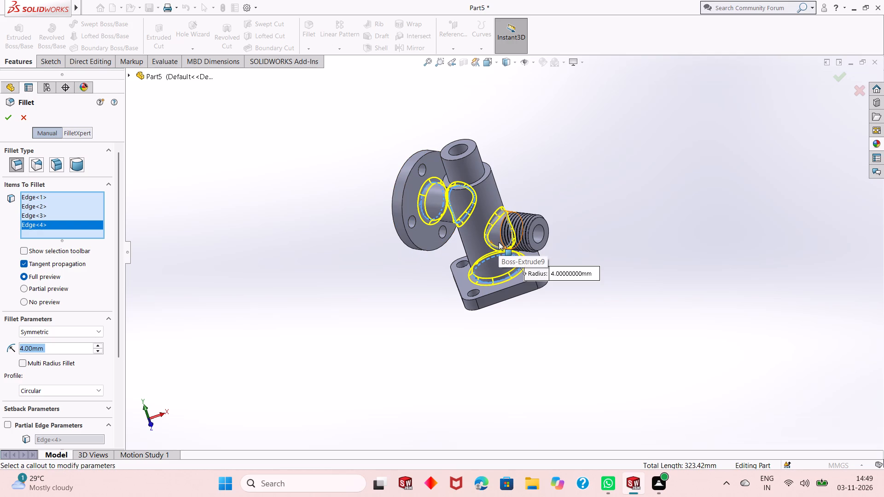
scroll(503, 162, down, 1)
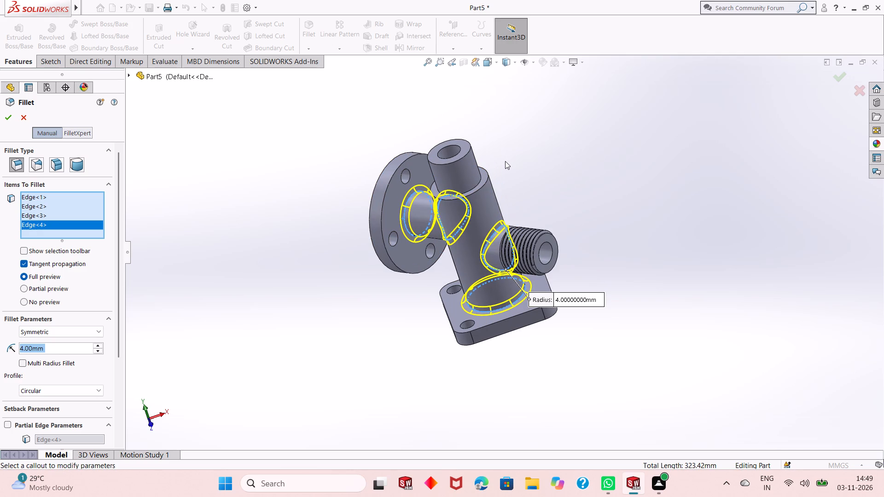
scroll(505, 161, down, 3)
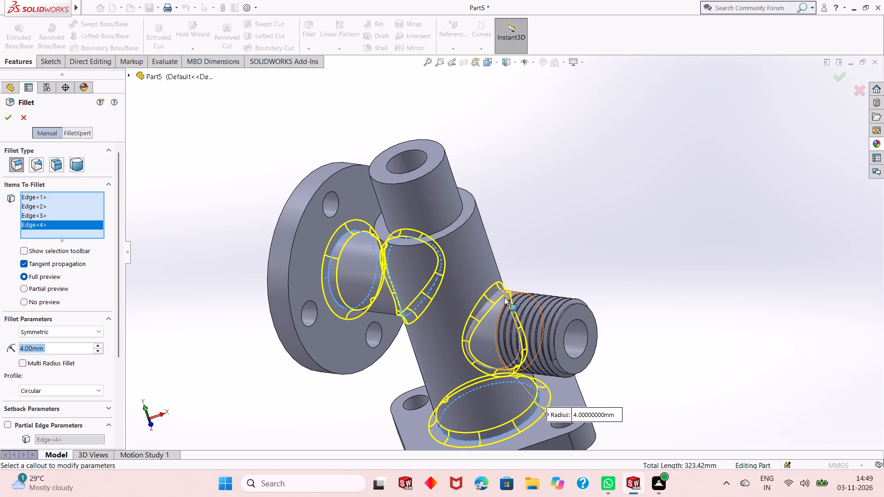
click(6, 118)
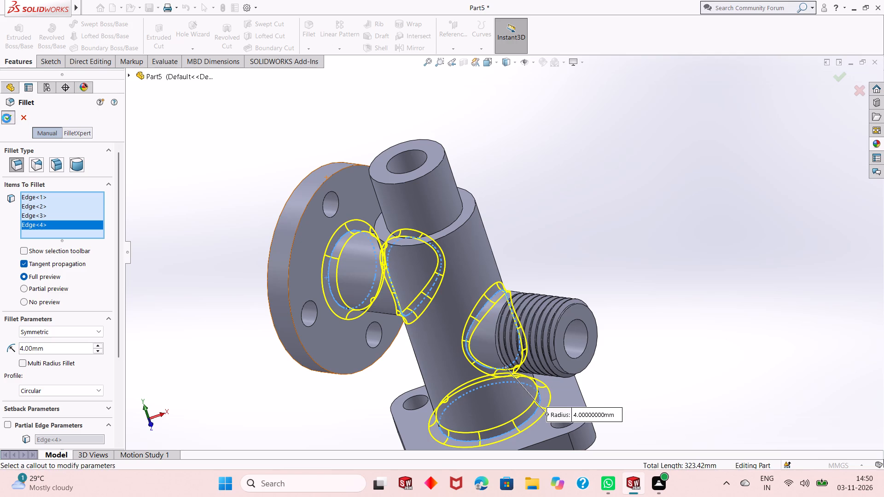
Chamfer the outer top edges of the shaft's narrow upper section and its wider lower section by 1 mm at 45 degrees.
scroll(488, 264, up, 3)
middle_drag(487, 277, 517, 243)
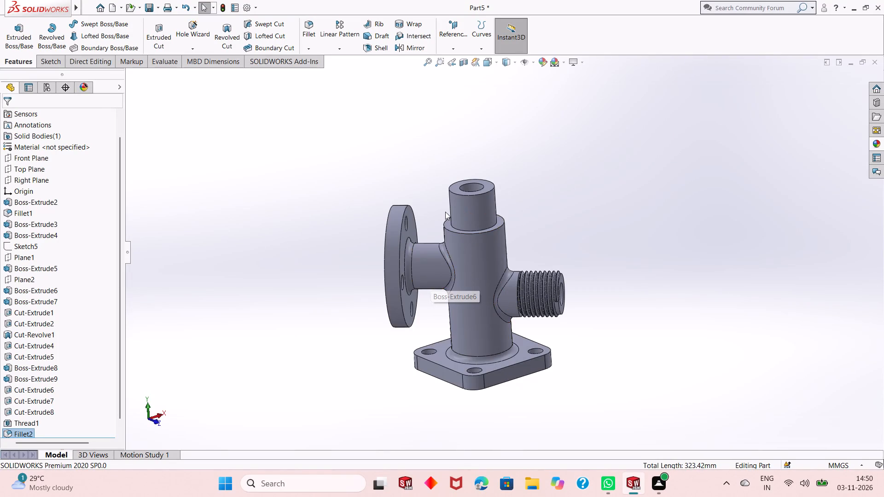
middle_drag(447, 214, 451, 250)
scroll(478, 238, down, 3)
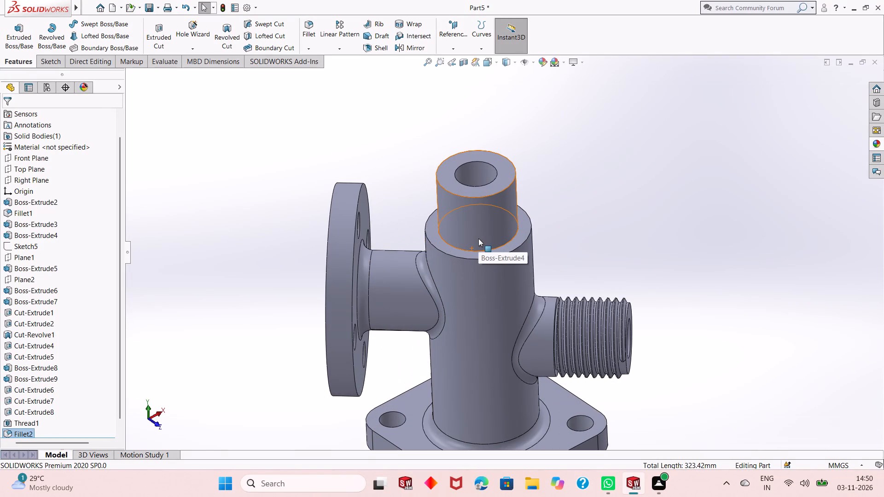
scroll(478, 238, down, 1)
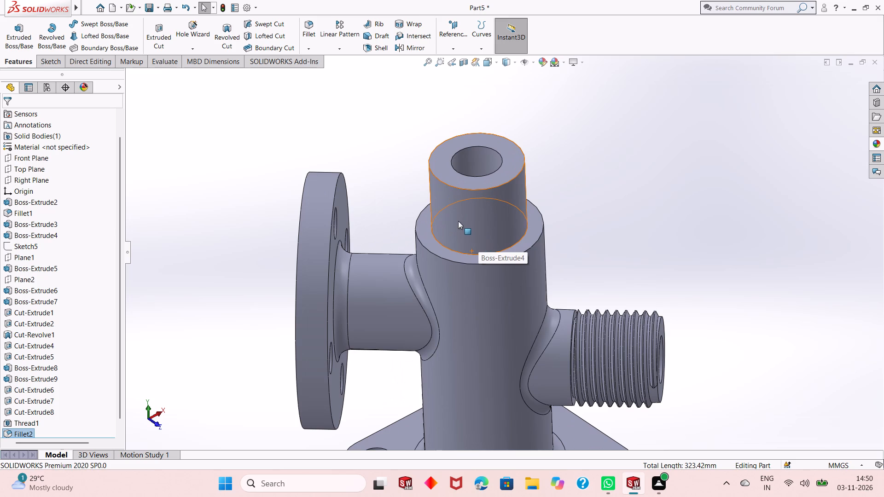
click(305, 45)
click(315, 70)
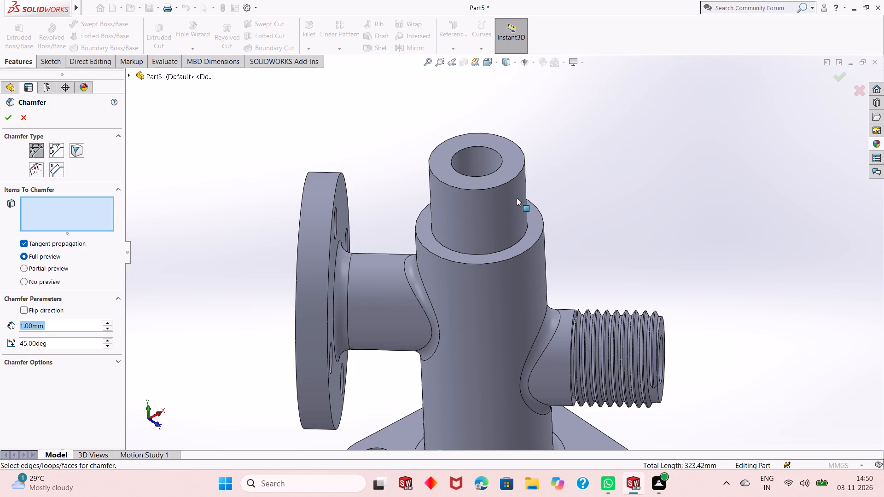
click(499, 186)
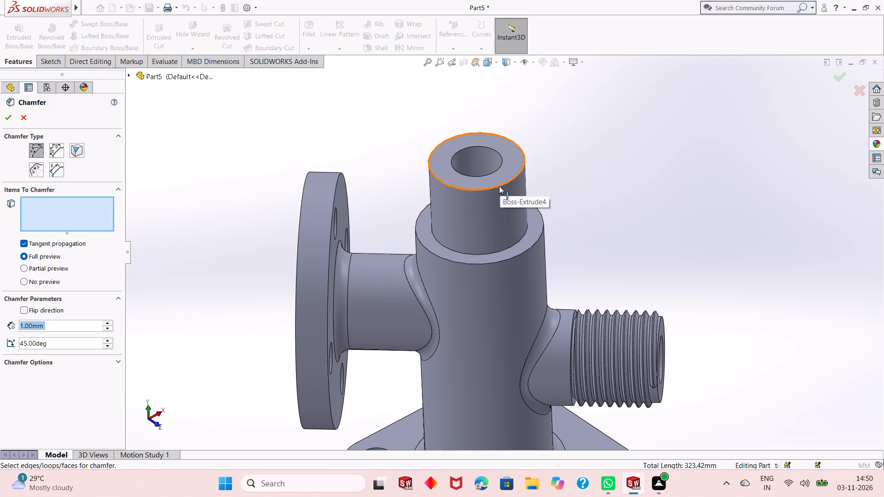
click(505, 260)
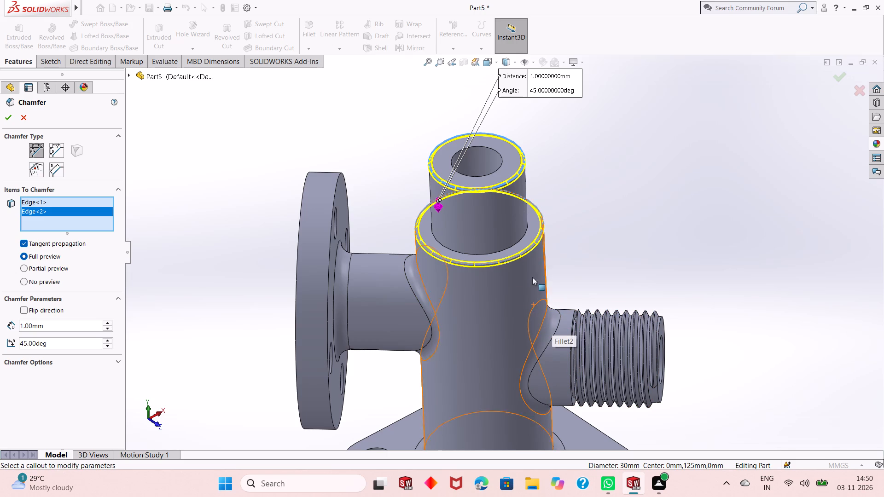
click(6, 118)
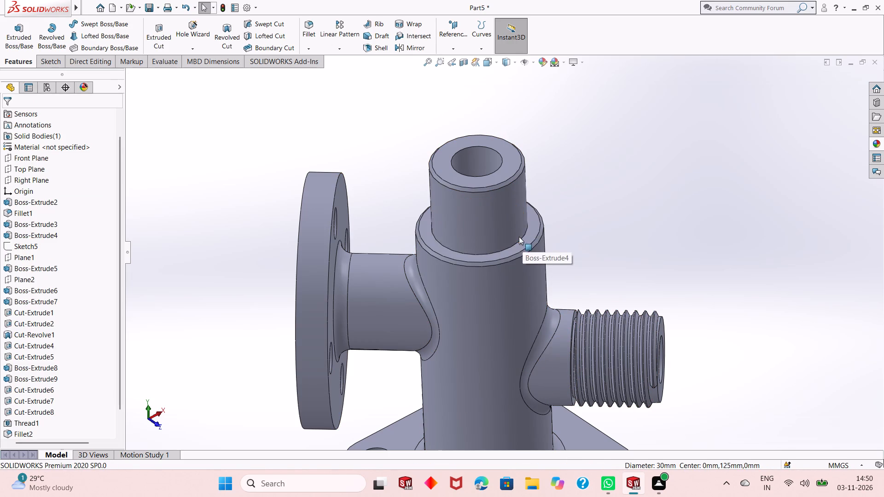
Examine the shaft's chamfered edges and the filleted branch, flange and base junctions from several angles.
middle_drag(519, 236, 518, 222)
scroll(517, 220, down, 1)
middle_drag(517, 220, 518, 221)
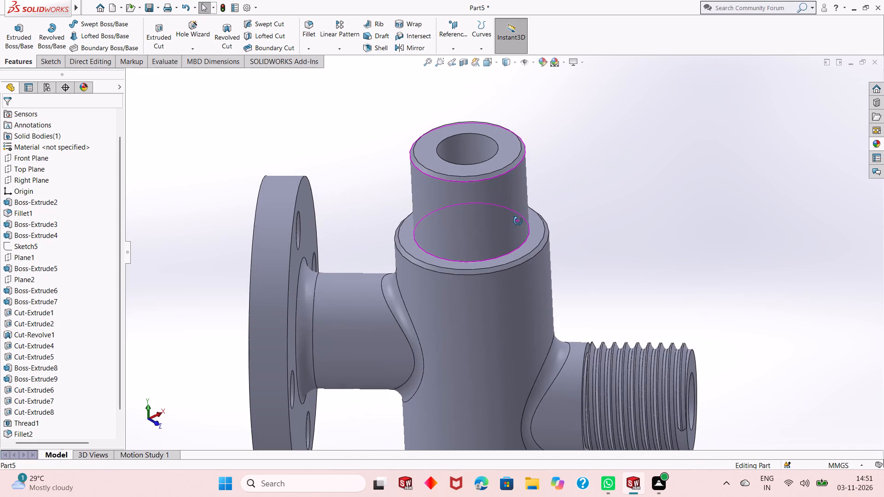
middle_drag(518, 221, 502, 242)
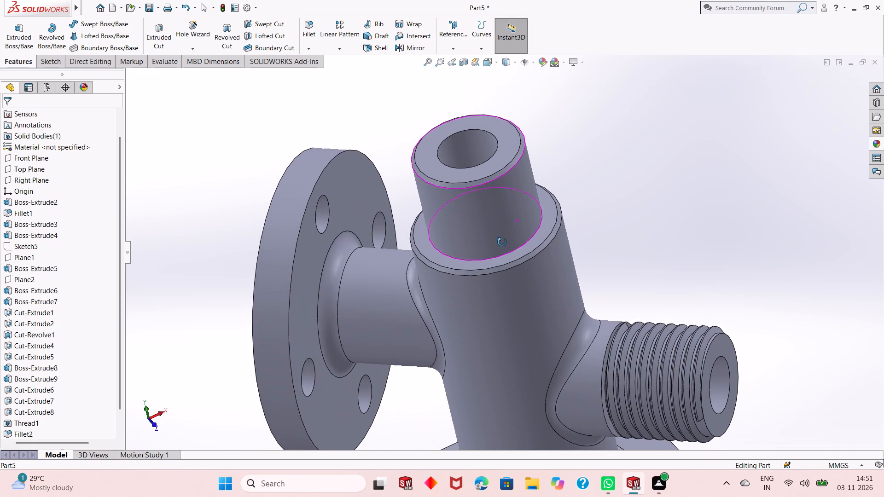
middle_drag(502, 242, 502, 243)
middle_drag(619, 261, 644, 212)
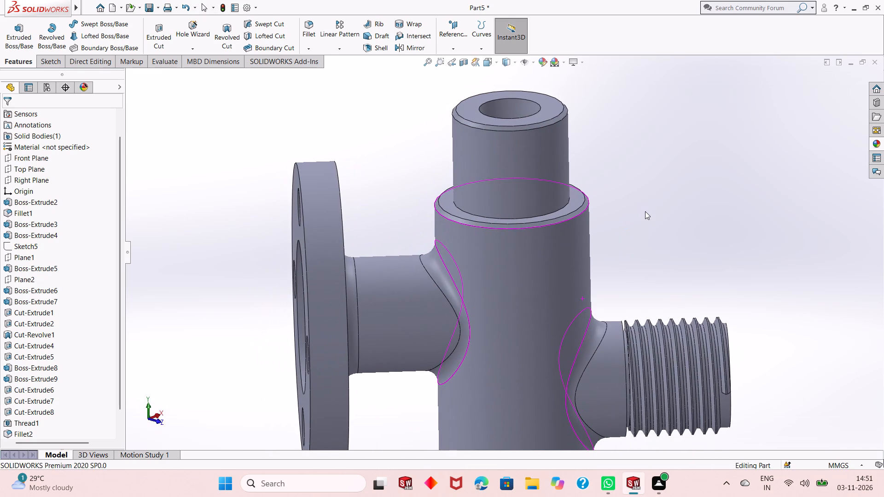
middle_drag(642, 218, 657, 237)
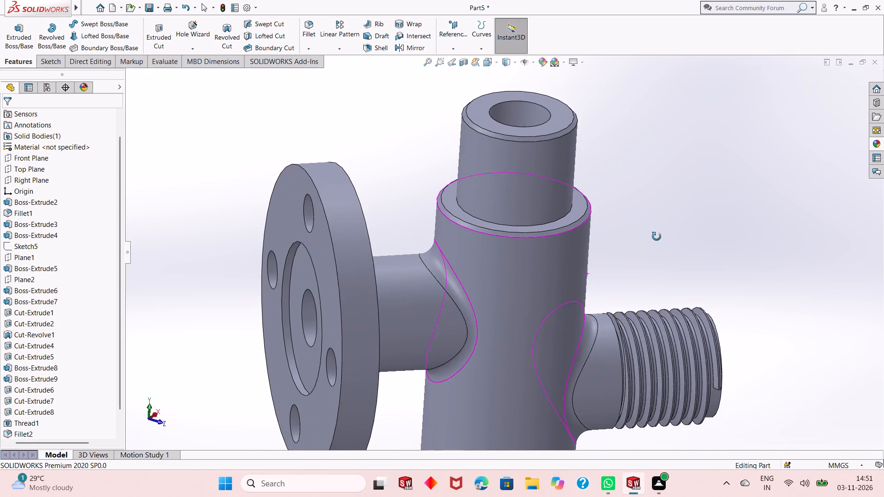
middle_drag(657, 237, 659, 241)
middle_drag(658, 240, 618, 263)
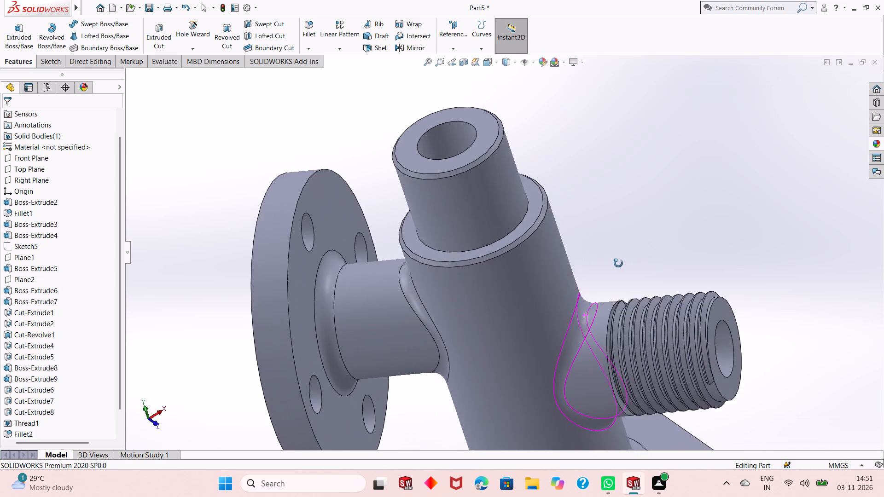
middle_drag(618, 263, 650, 203)
middle_drag(634, 248, 656, 233)
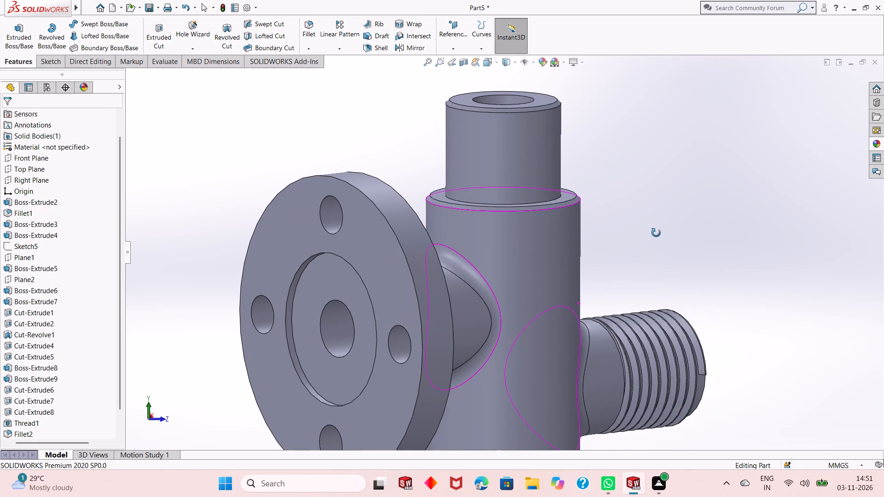
middle_drag(656, 233, 670, 219)
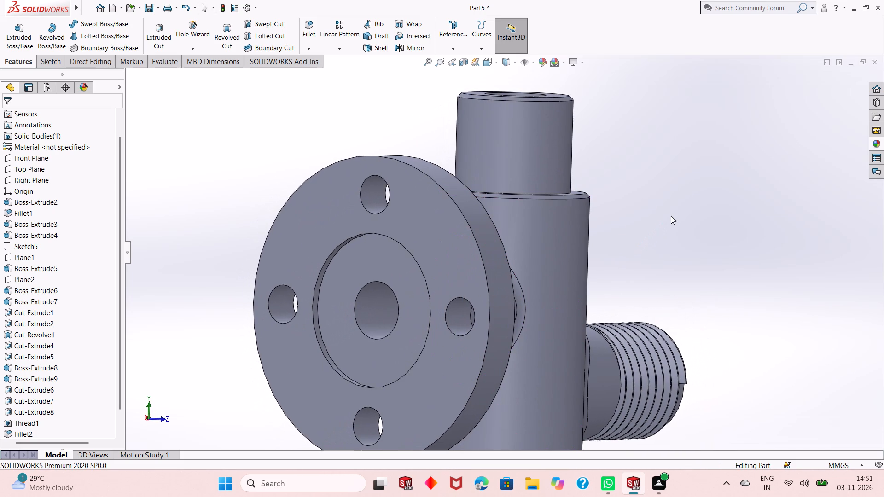
middle_drag(635, 222, 584, 227)
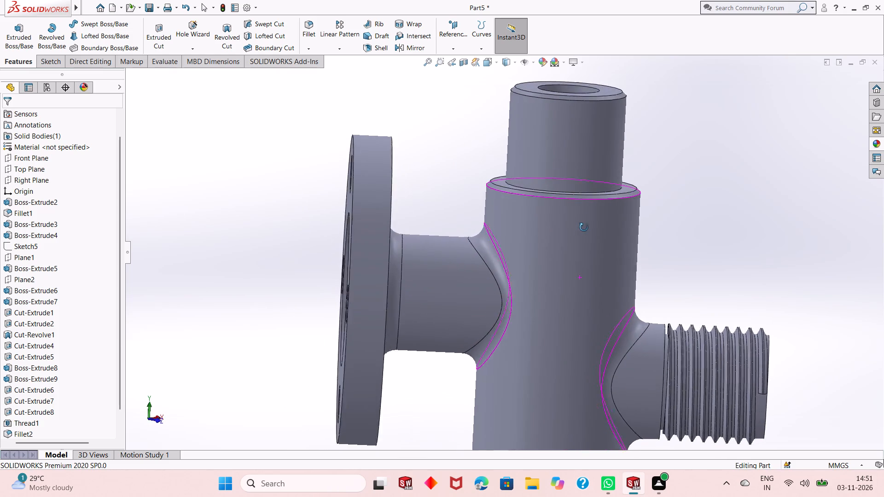
middle_drag(584, 227, 579, 232)
scroll(584, 263, up, 2)
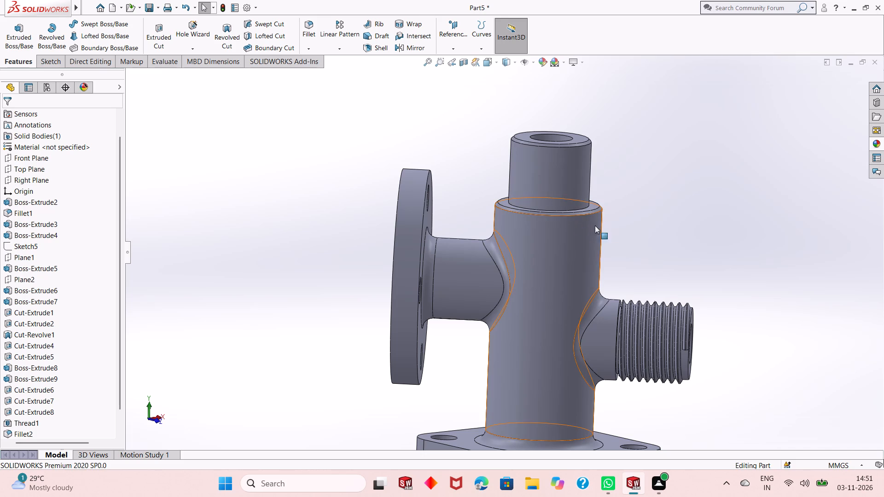
scroll(582, 270, up, 1)
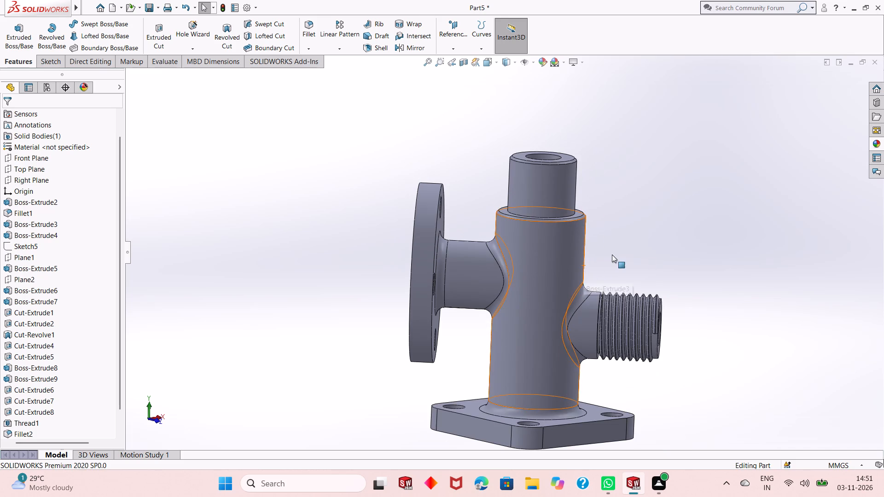
middle_drag(621, 255, 616, 254)
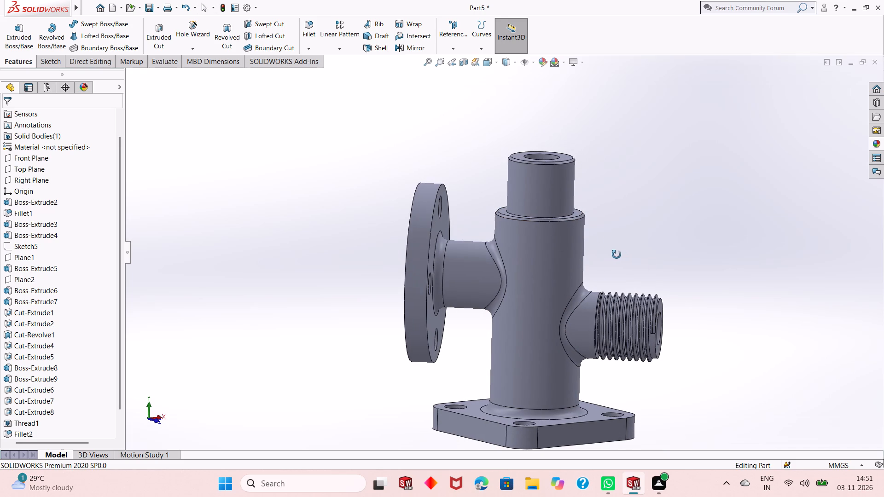
middle_drag(616, 254, 622, 243)
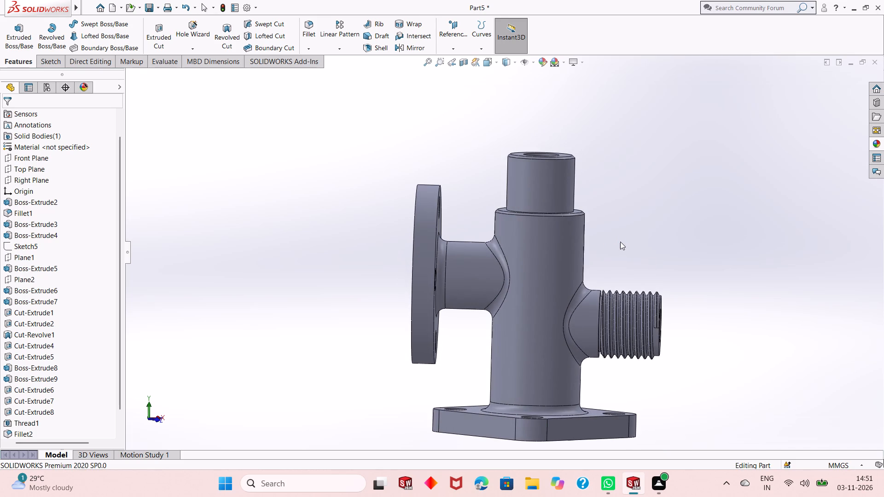
middle_drag(620, 242, 618, 275)
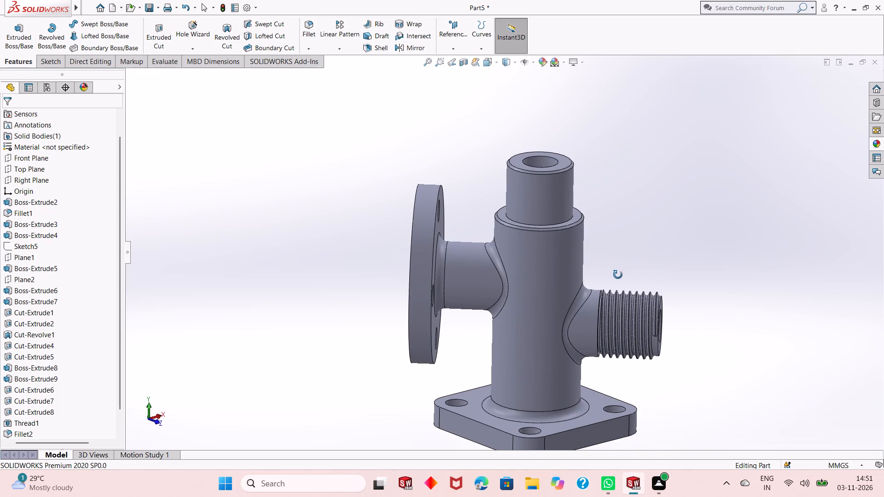
middle_drag(618, 275, 604, 284)
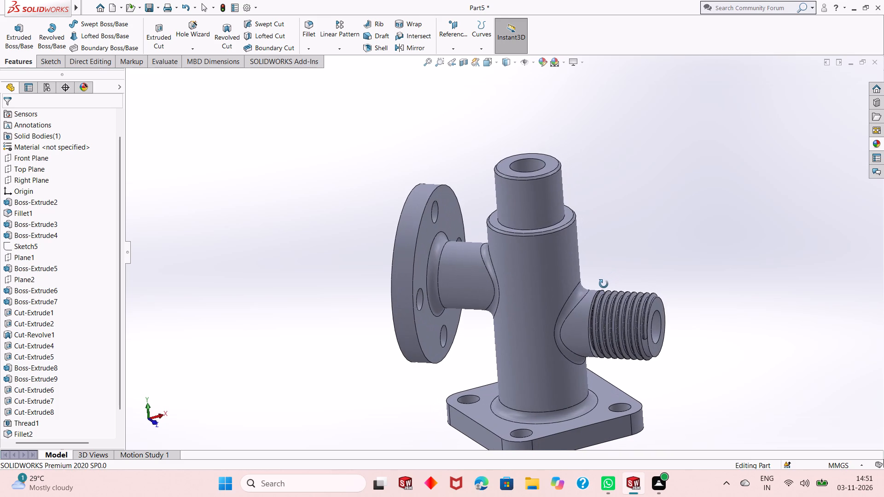
Colour the whole part a dark golden brown with a red value of 174.
middle_drag(604, 284, 618, 249)
middle_drag(590, 253, 590, 278)
scroll(569, 286, up, 2)
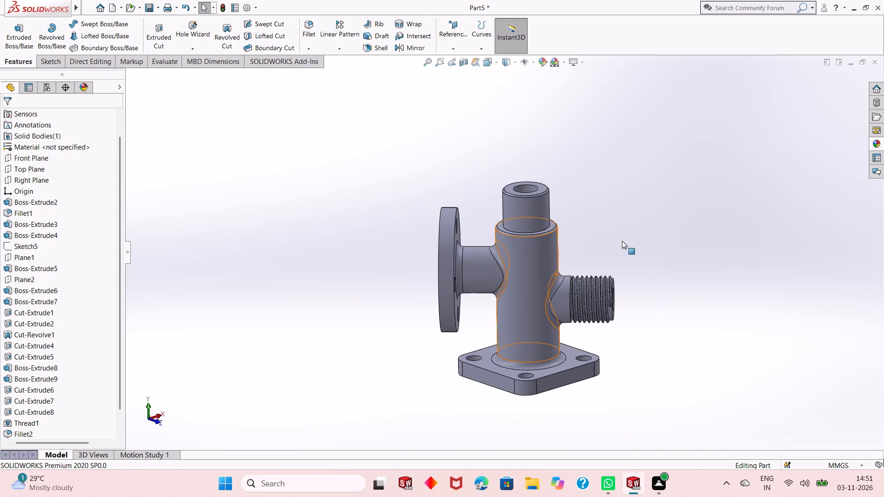
middle_drag(628, 243, 650, 270)
scroll(620, 253, down, 2)
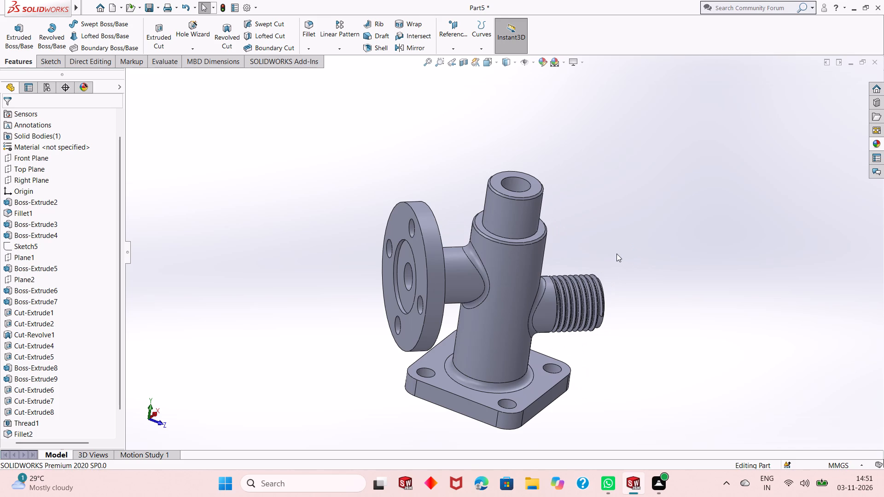
click(593, 207)
click(541, 64)
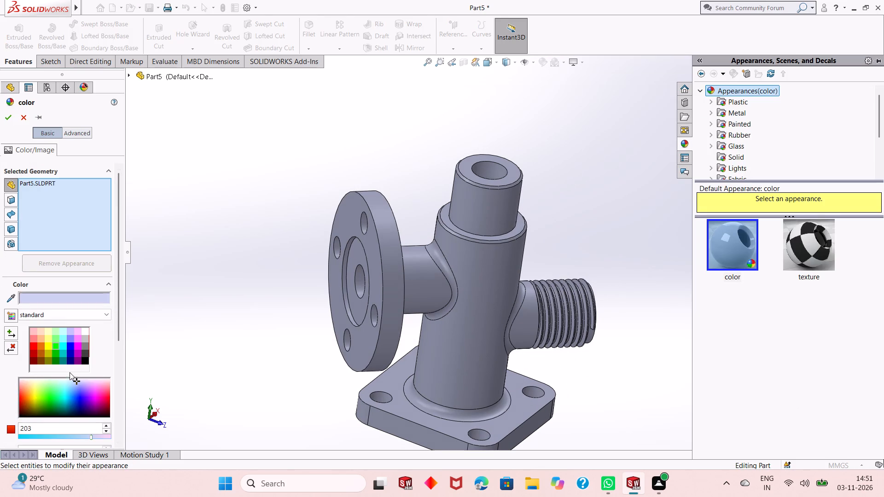
click(29, 406)
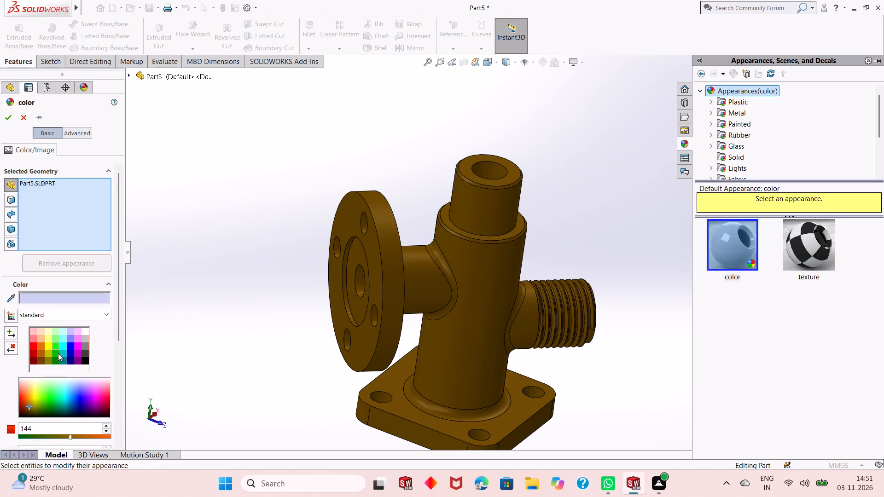
click(26, 405)
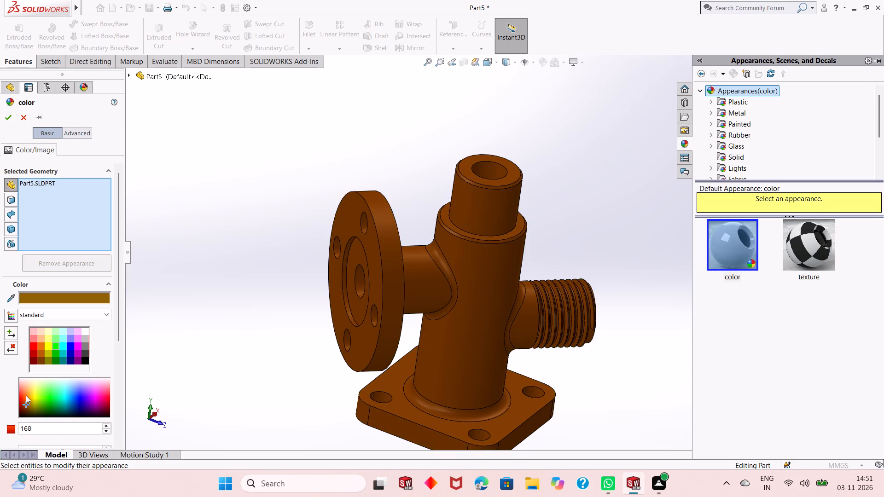
click(28, 405)
click(29, 407)
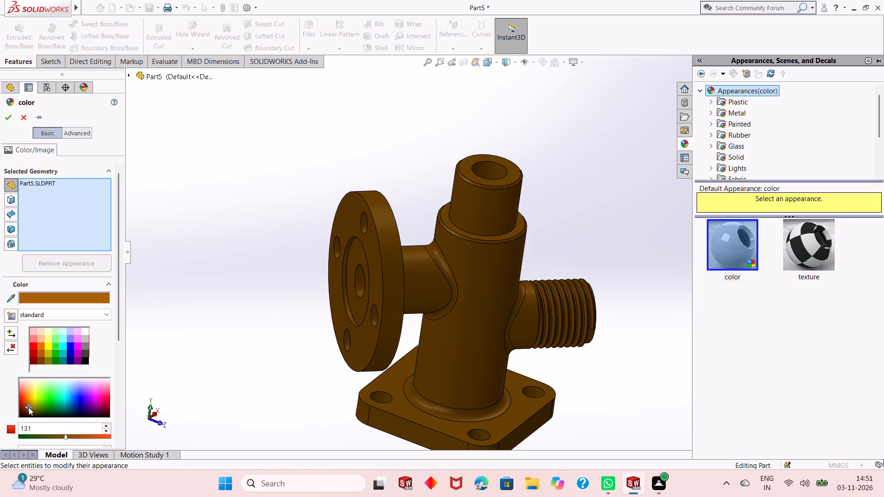
click(31, 408)
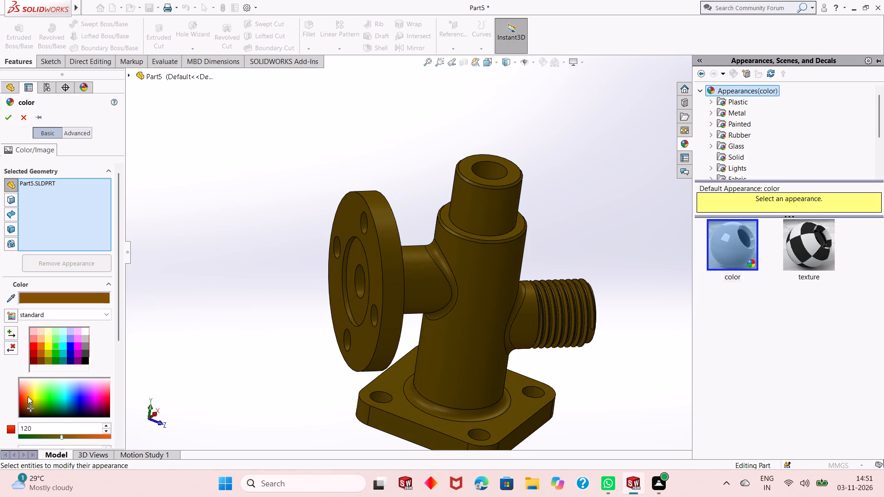
click(28, 408)
click(30, 407)
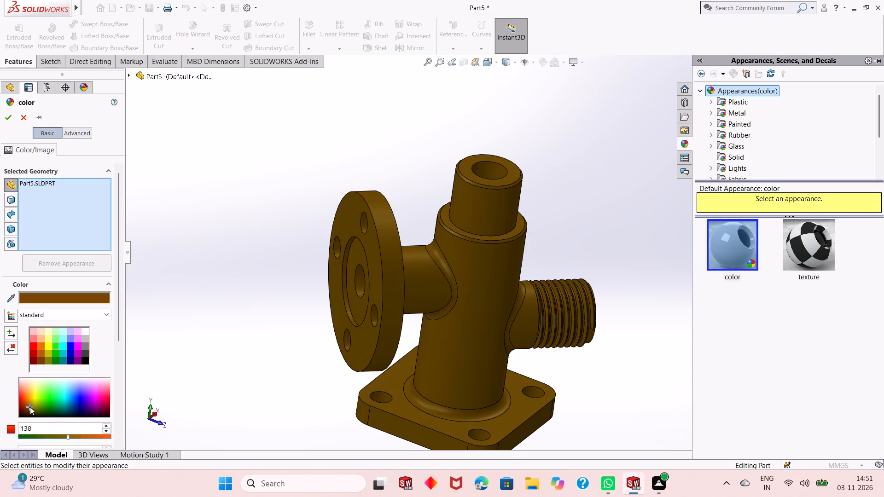
click(30, 404)
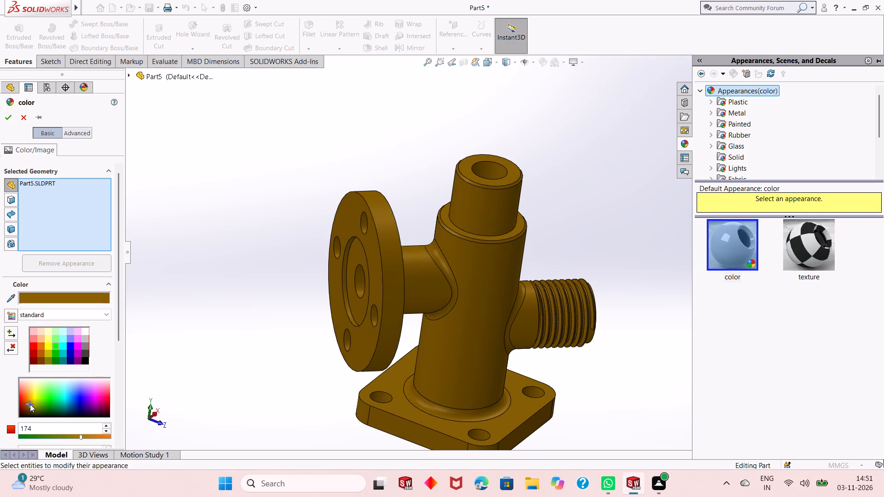
click(6, 116)
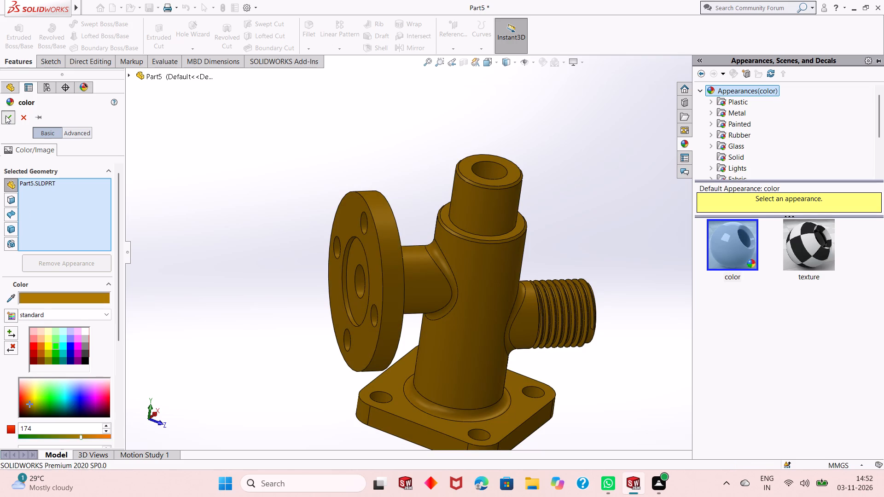
double_click(334, 179)
Apply the polished aluminum metal appearance to the central bore feature of the flanged branch.
scroll(399, 298, up, 3)
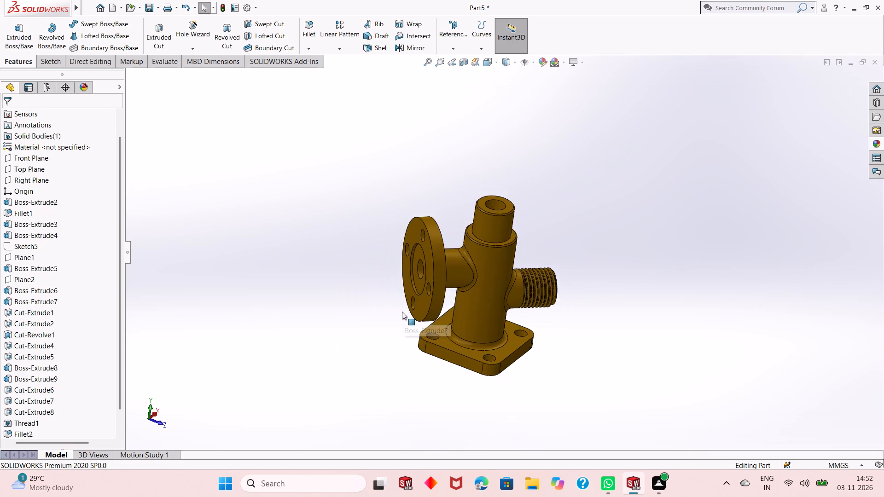
middle_drag(402, 312, 424, 309)
scroll(443, 273, down, 3)
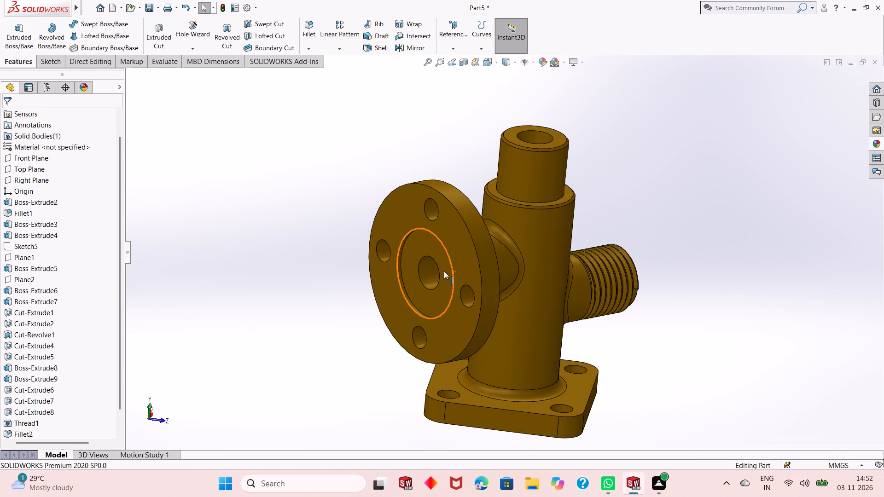
click(877, 147)
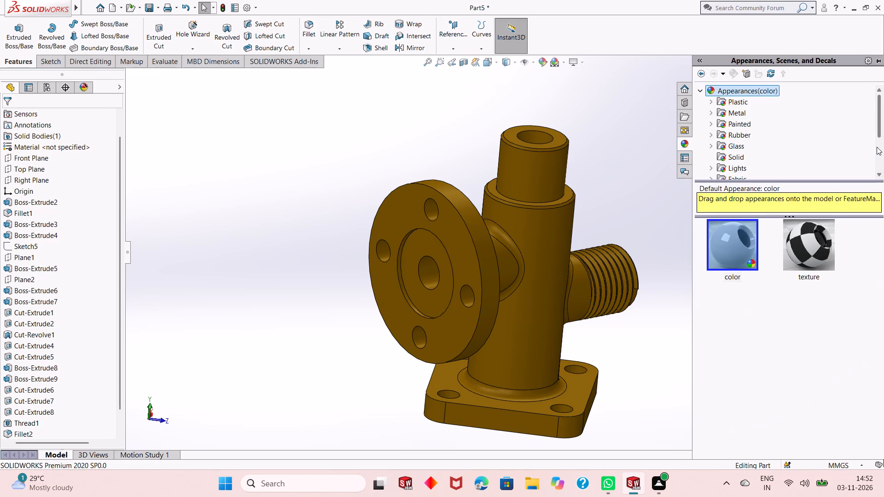
click(742, 114)
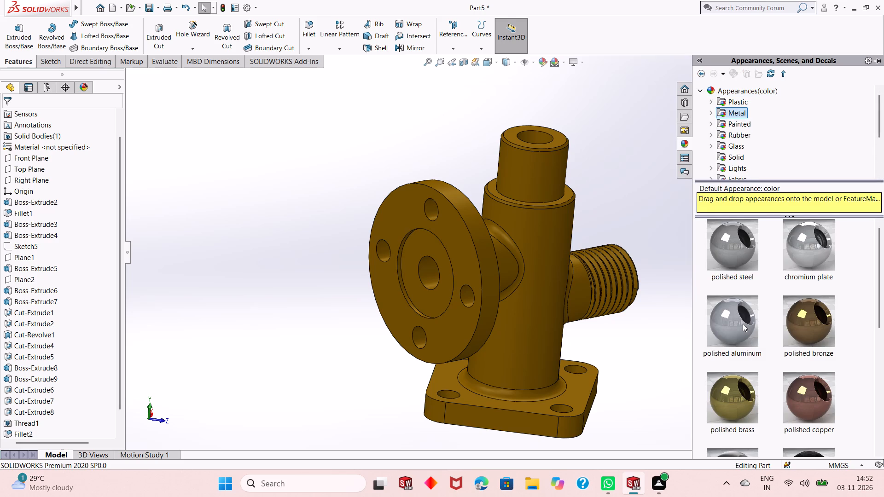
drag(743, 324, 452, 285)
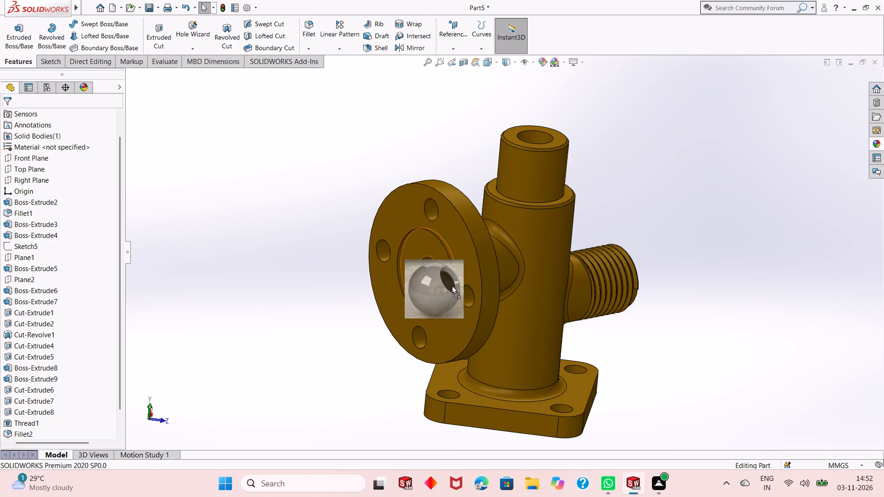
drag(452, 285, 428, 273)
click(428, 273)
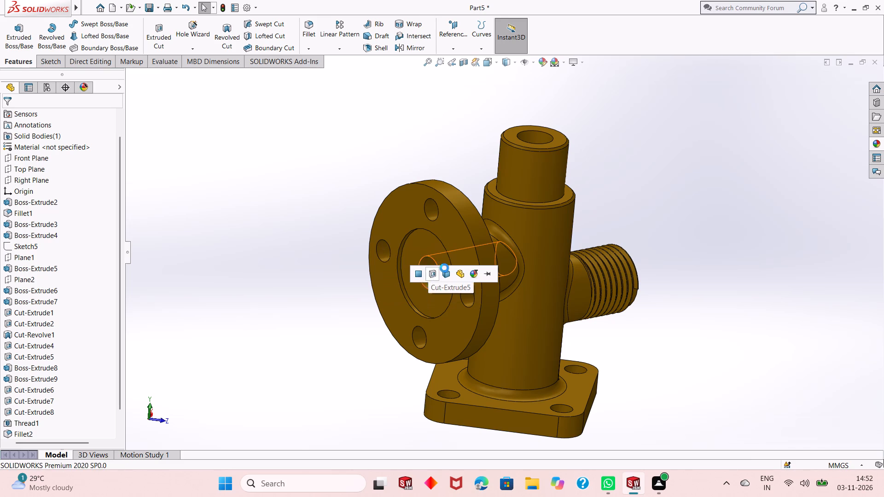
Apply the polished aluminum appearance to the bolt-hole feature so all four holes in the branch flange get it.
click(877, 142)
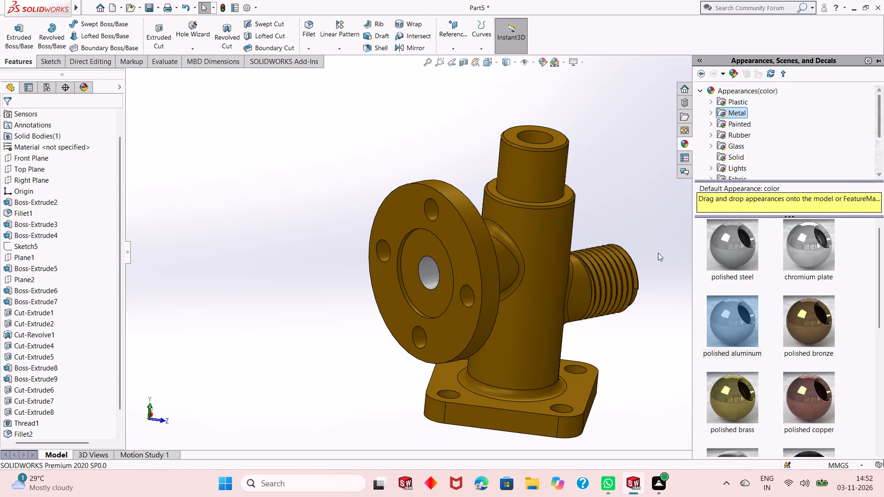
drag(747, 324, 427, 341)
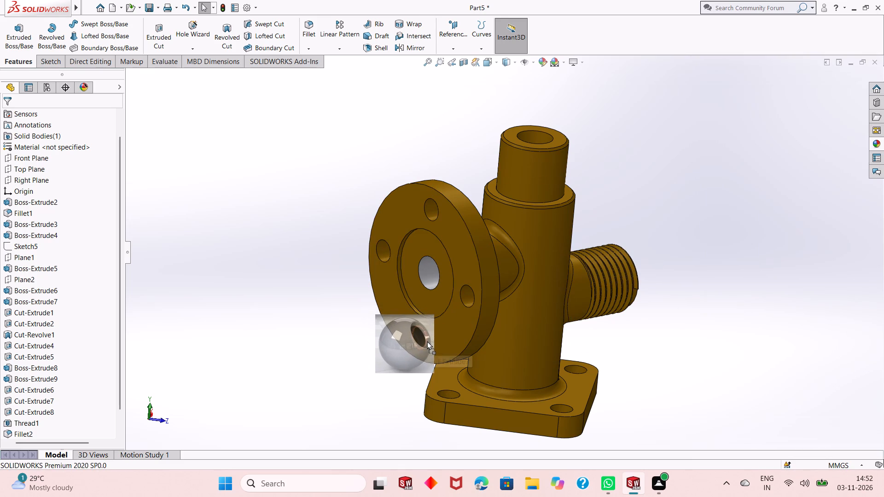
drag(427, 341, 422, 338)
click(422, 338)
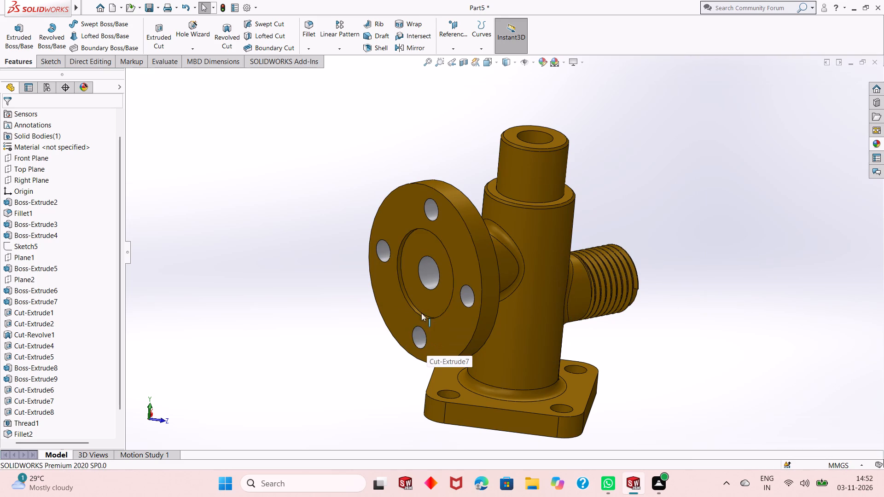
Apply the polished aluminum appearance to only the side-wall face of the circular recess in the branch flange.
click(877, 143)
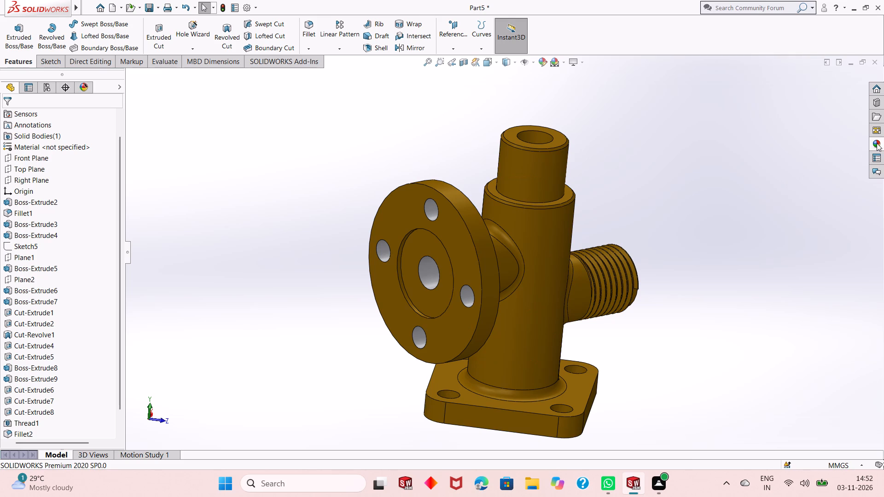
drag(733, 312, 404, 301)
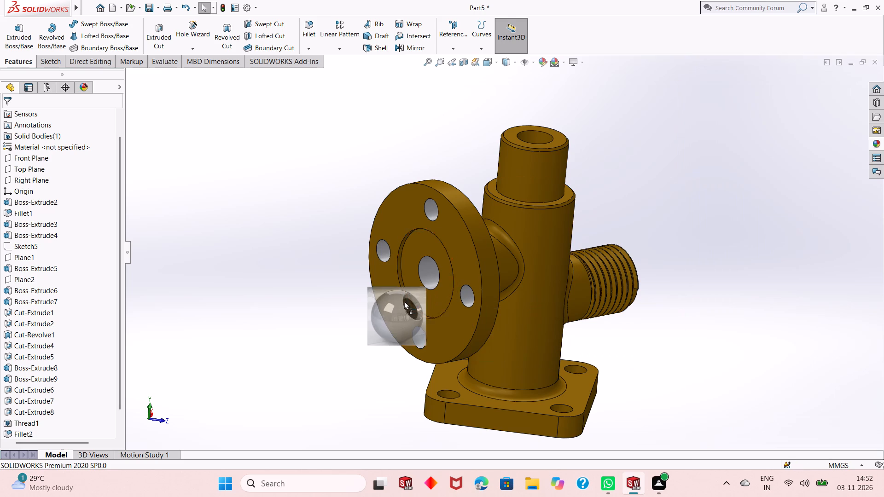
drag(404, 301, 408, 297)
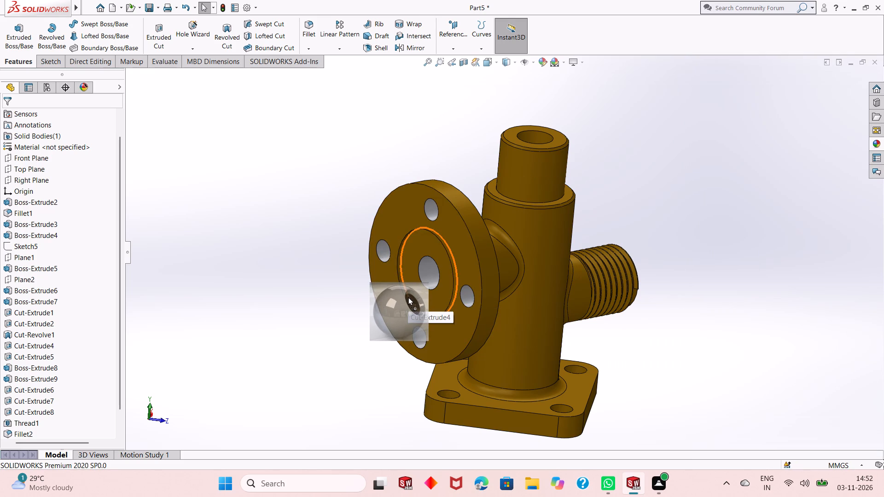
drag(408, 297, 407, 299)
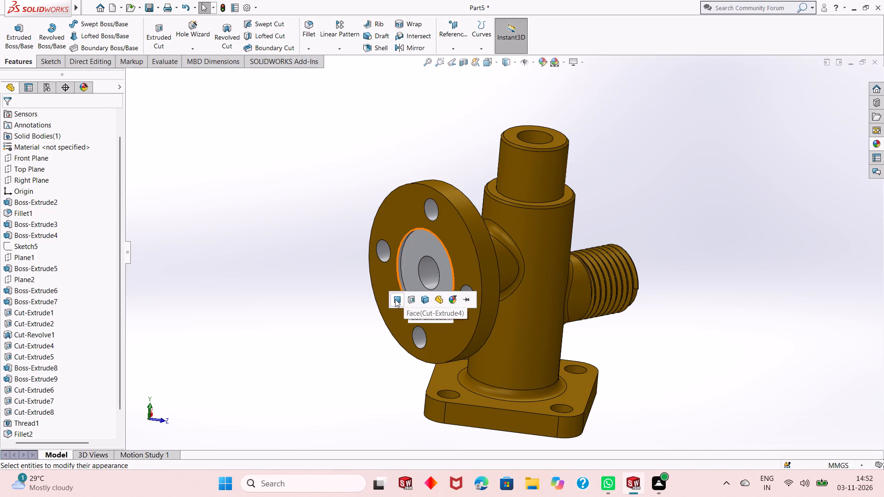
click(394, 299)
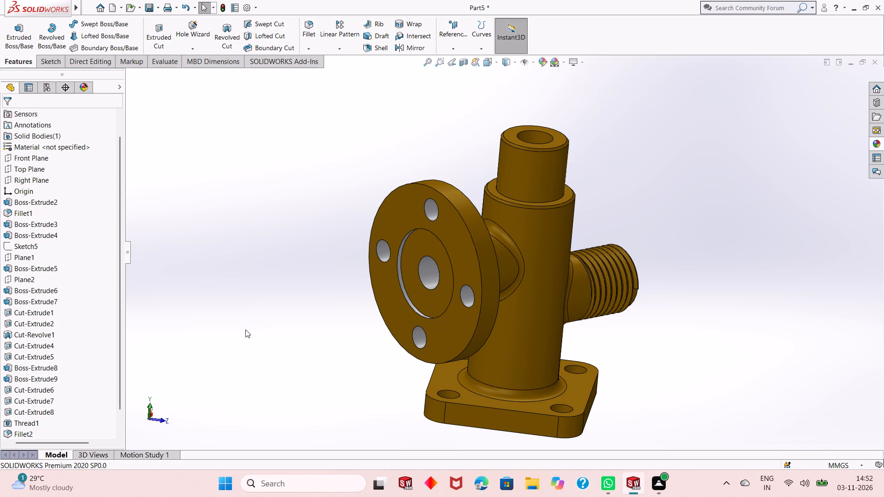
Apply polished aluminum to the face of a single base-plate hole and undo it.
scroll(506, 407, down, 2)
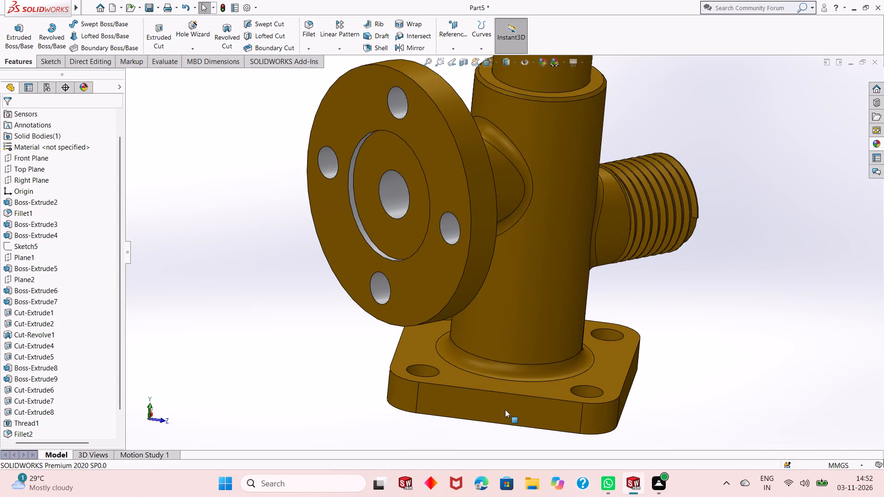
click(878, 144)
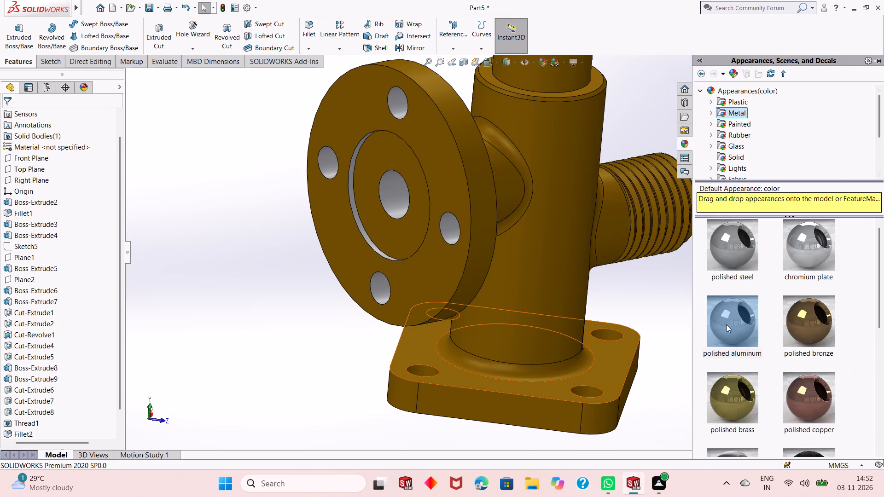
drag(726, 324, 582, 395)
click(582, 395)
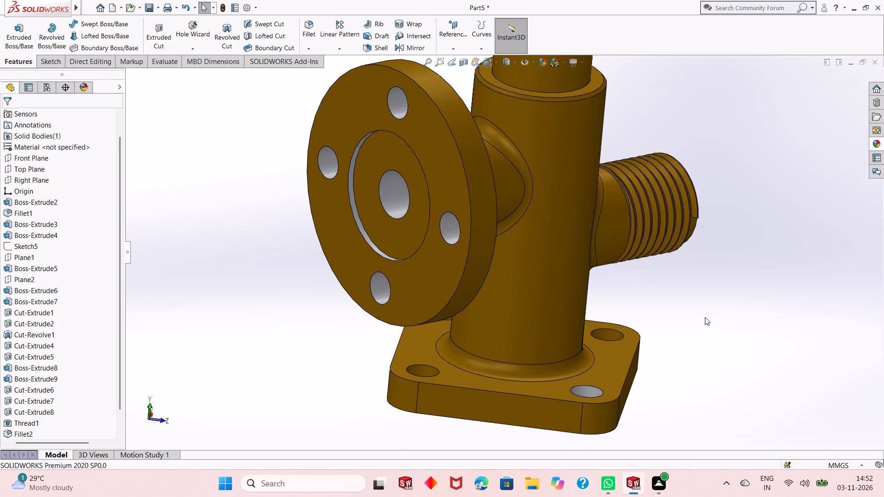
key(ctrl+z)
Apply the polished aluminum appearance to the base plate's hole feature, covering all of its corner holes.
click(883, 141)
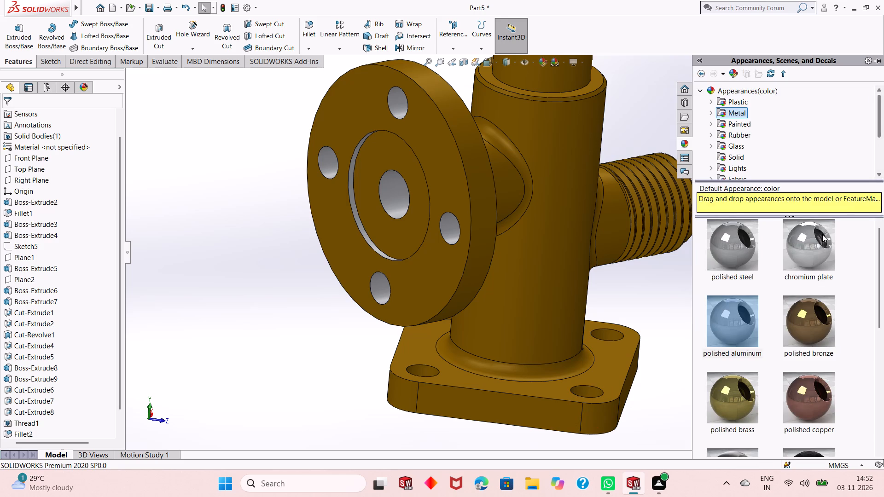
drag(738, 330, 590, 392)
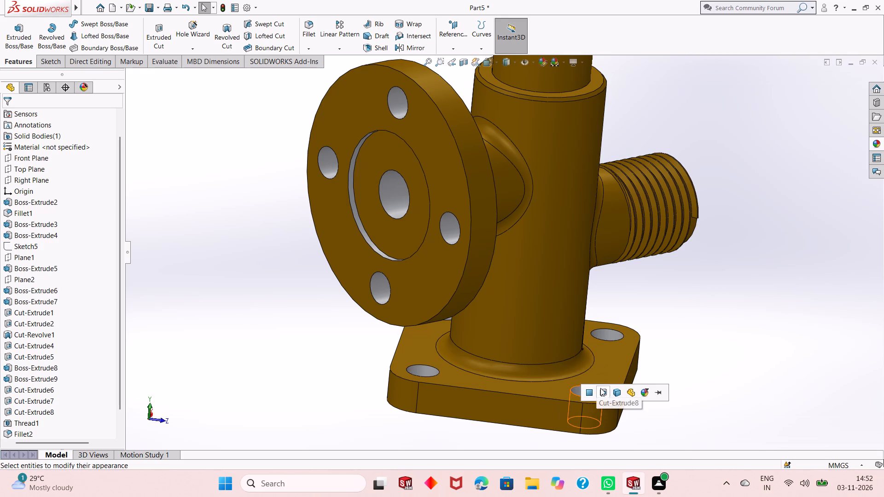
click(602, 389)
Apply the polished aluminum appearance to the bore in the top of the shaft's narrow upper section.
scroll(642, 364, up, 3)
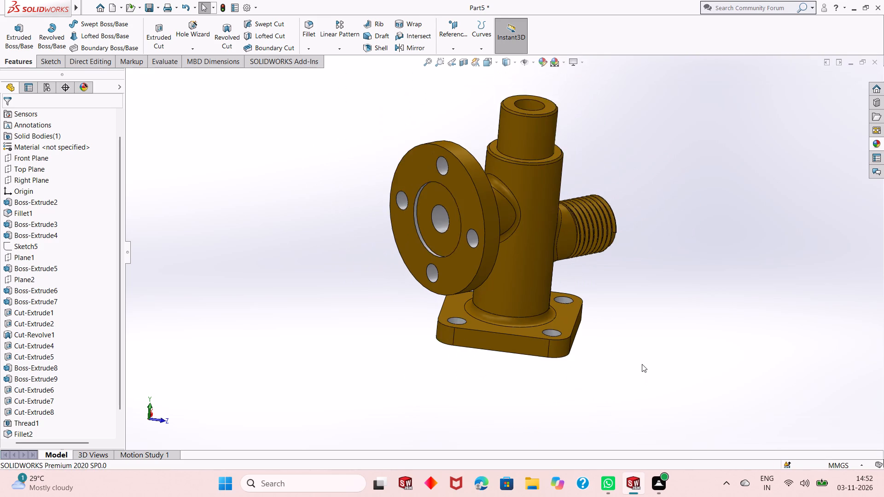
scroll(642, 364, up, 1)
scroll(529, 123, down, 3)
scroll(529, 206, down, 2)
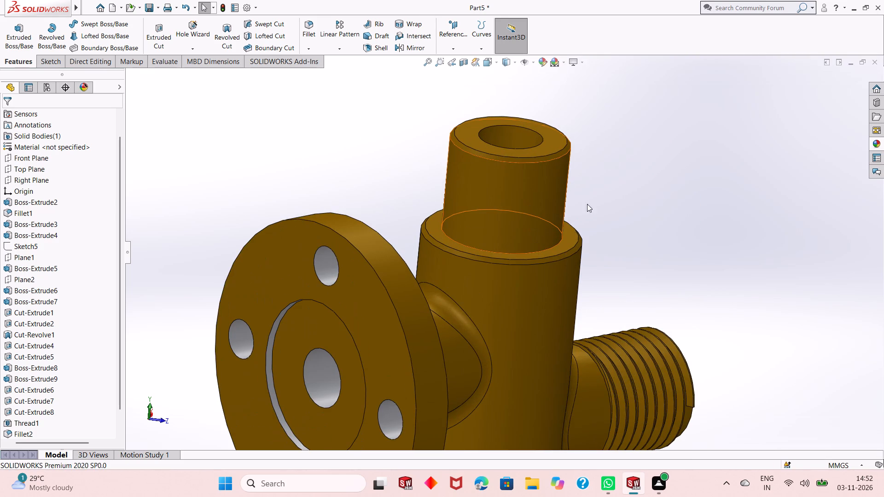
scroll(529, 178, up, 1)
scroll(512, 127, down, 1)
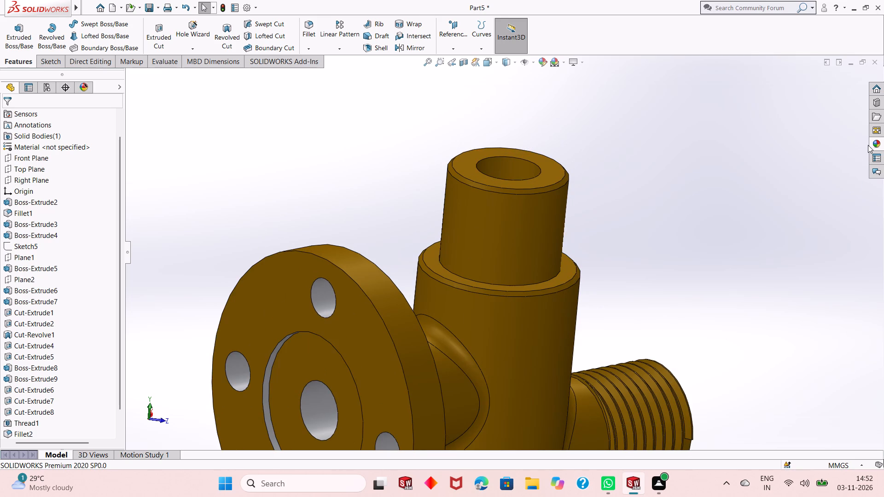
click(875, 146)
drag(734, 331, 541, 163)
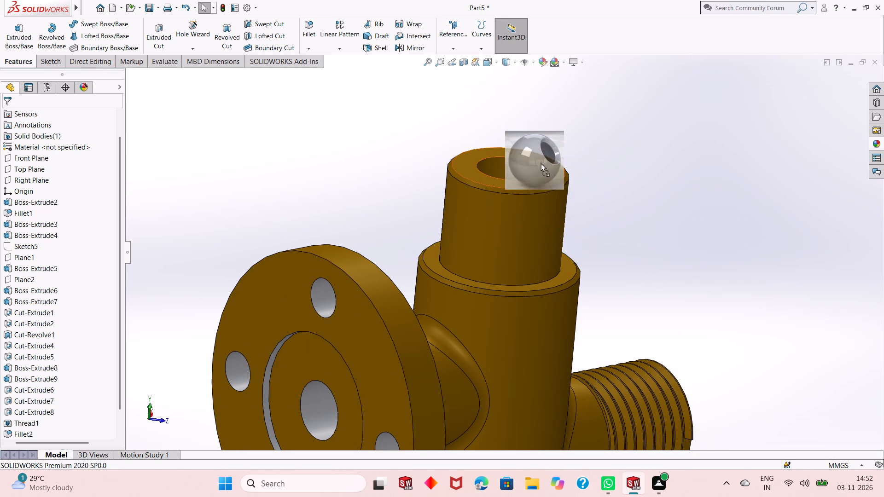
drag(541, 163, 524, 166)
click(524, 166)
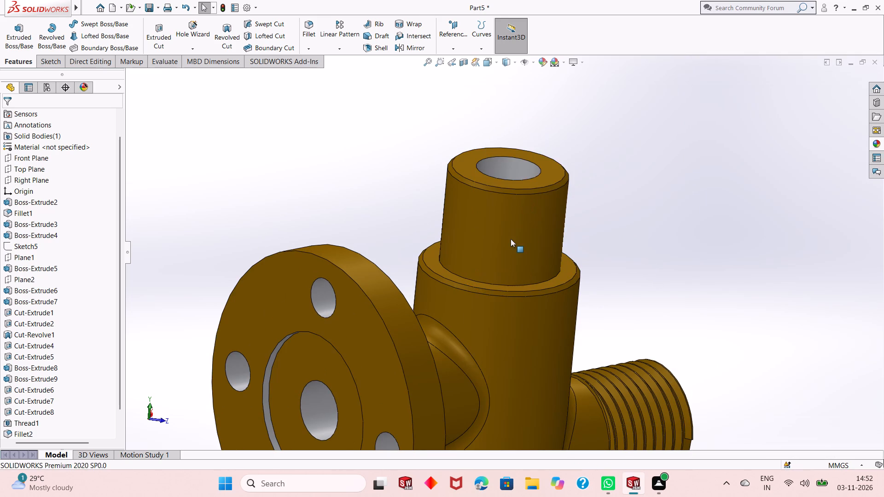
scroll(511, 240, up, 4)
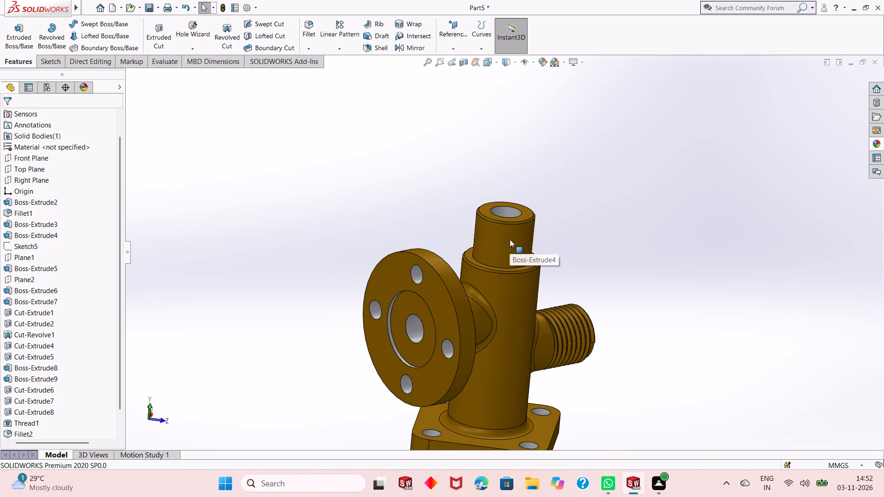
Apply the polished aluminum appearance to the bore feature in the end of the threaded branch.
middle_drag(589, 391, 582, 383)
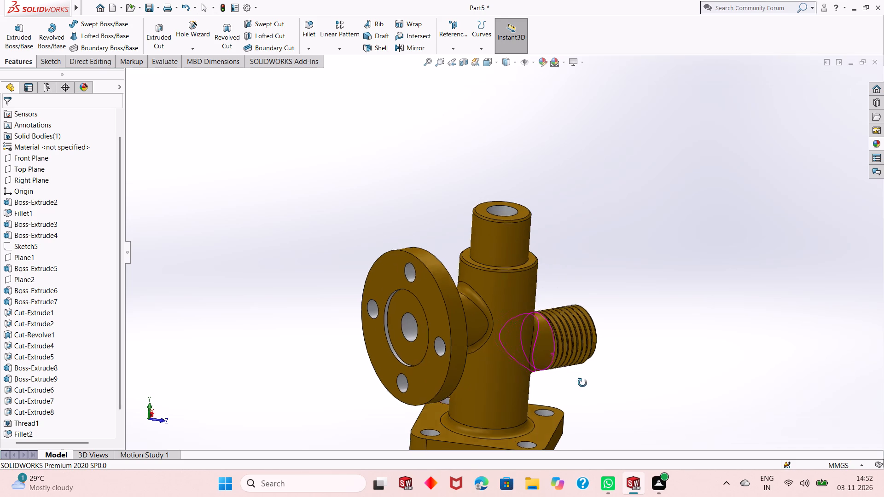
middle_drag(582, 383, 478, 372)
scroll(609, 359, down, 1)
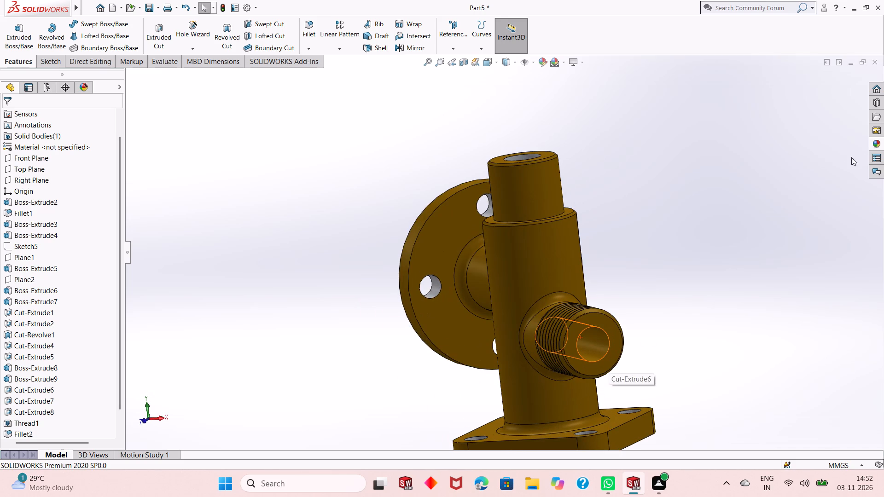
click(883, 145)
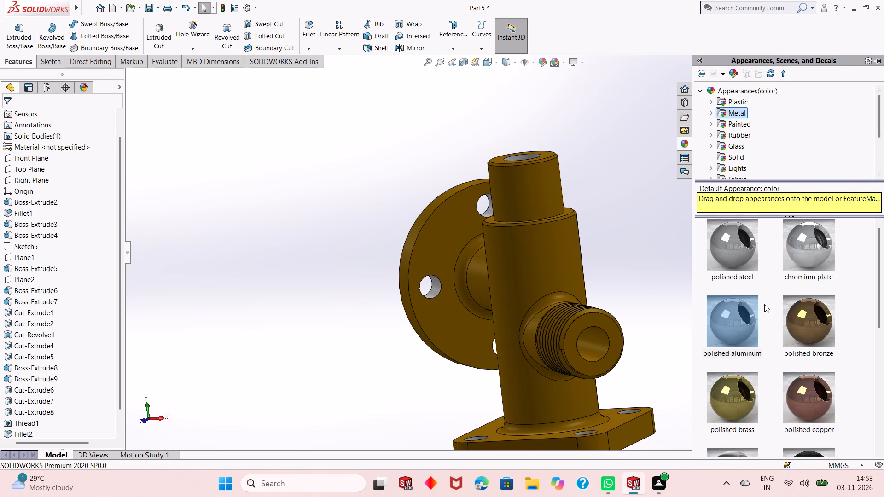
drag(740, 315, 603, 336)
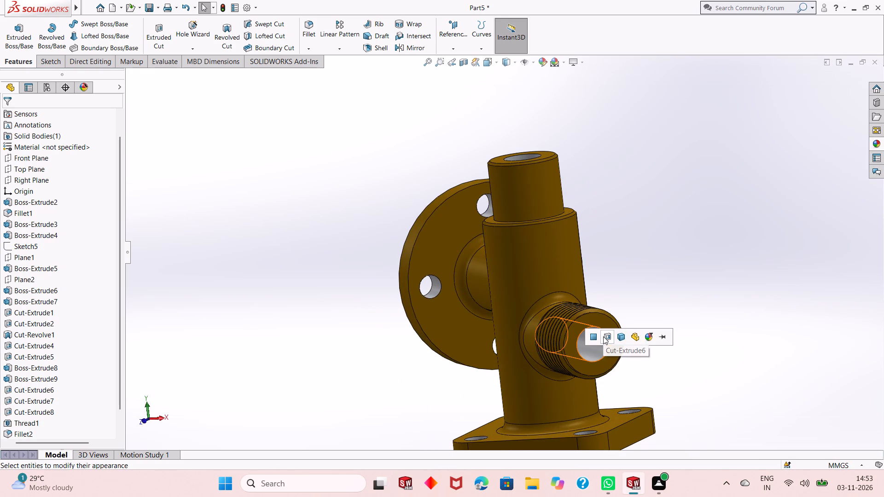
click(603, 336)
Apply polished aluminum to the face of the shaft's middle bore, reached through the opening under the base plate.
scroll(590, 364, up, 3)
middle_drag(634, 315, 678, 300)
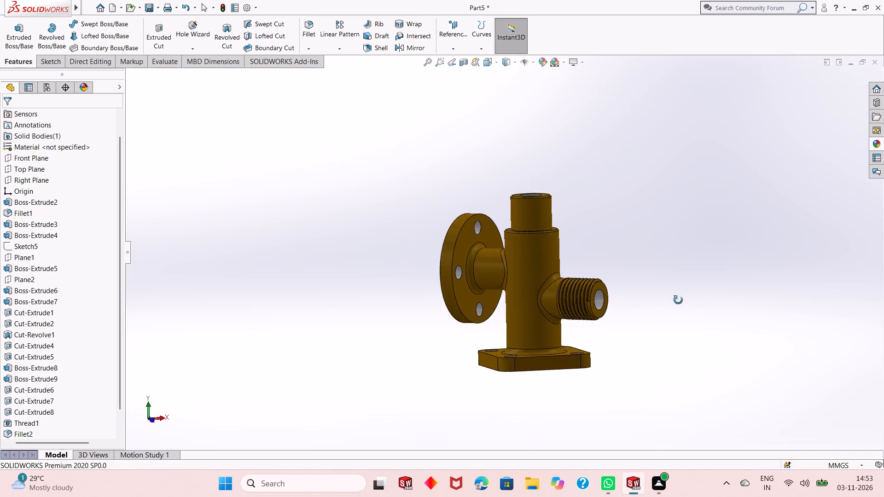
middle_drag(678, 300, 652, 364)
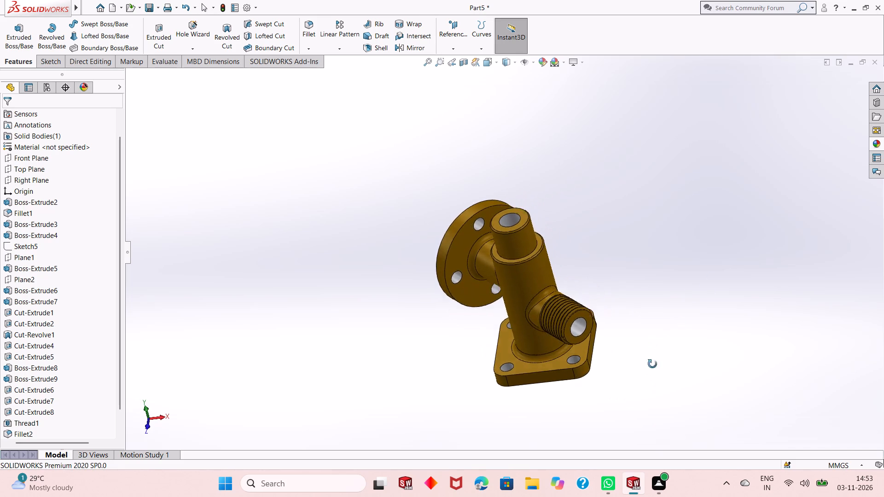
middle_drag(652, 364, 623, 192)
middle_drag(594, 327, 609, 249)
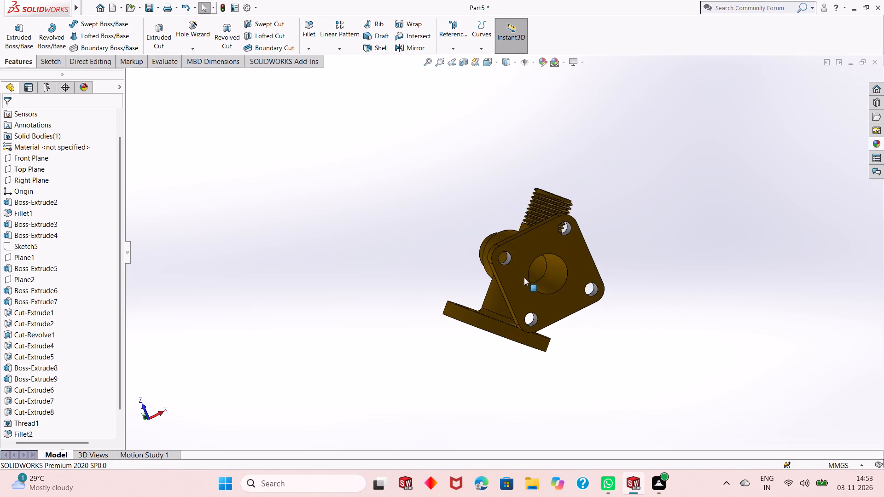
scroll(524, 277, down, 3)
middle_drag(521, 284, 507, 282)
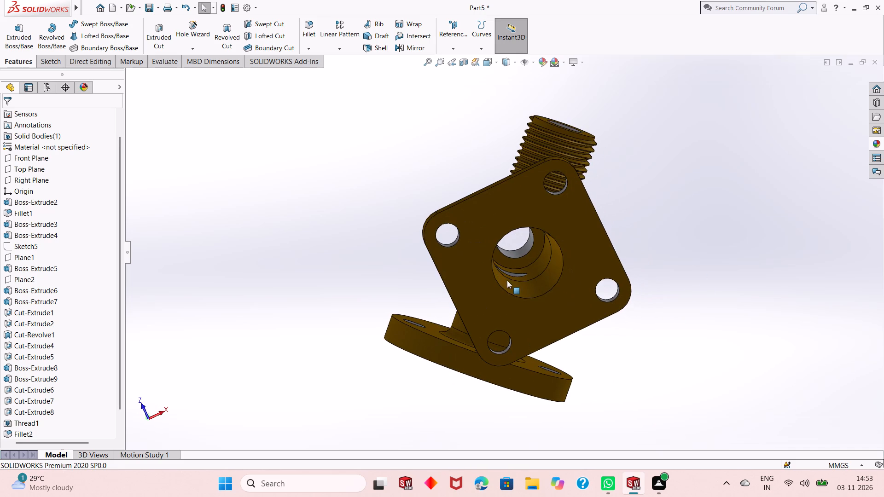
click(883, 143)
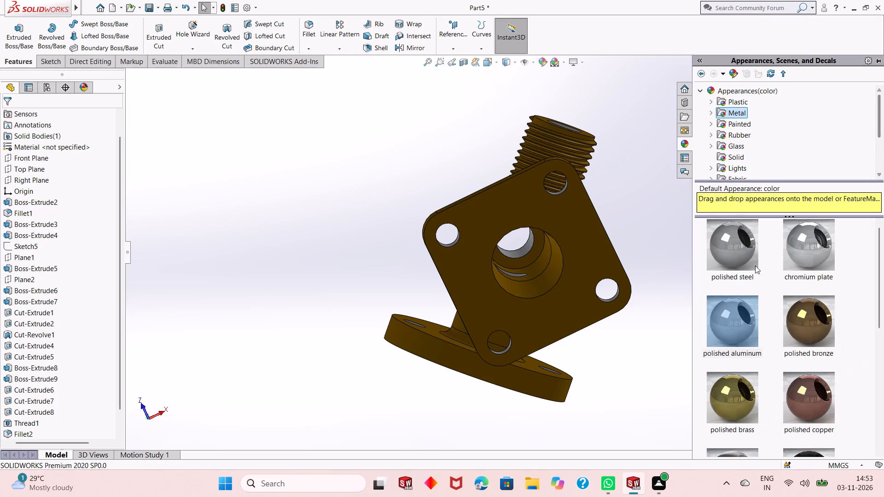
drag(733, 330, 543, 262)
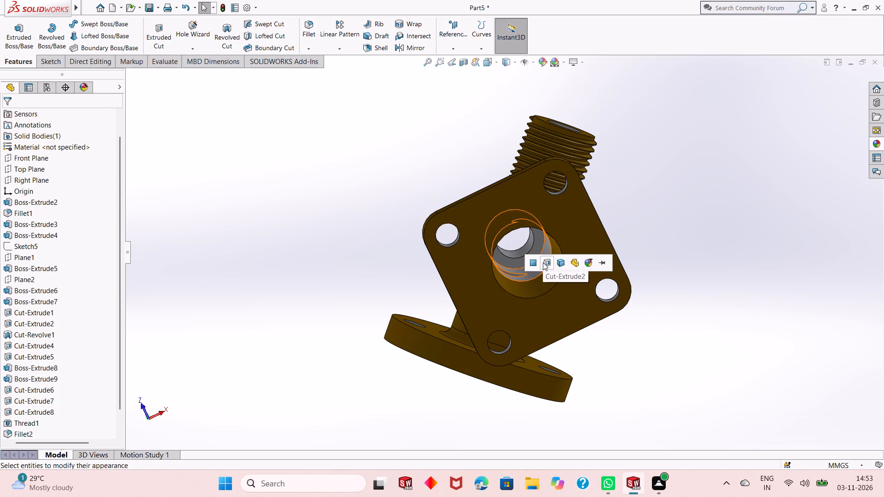
click(530, 262)
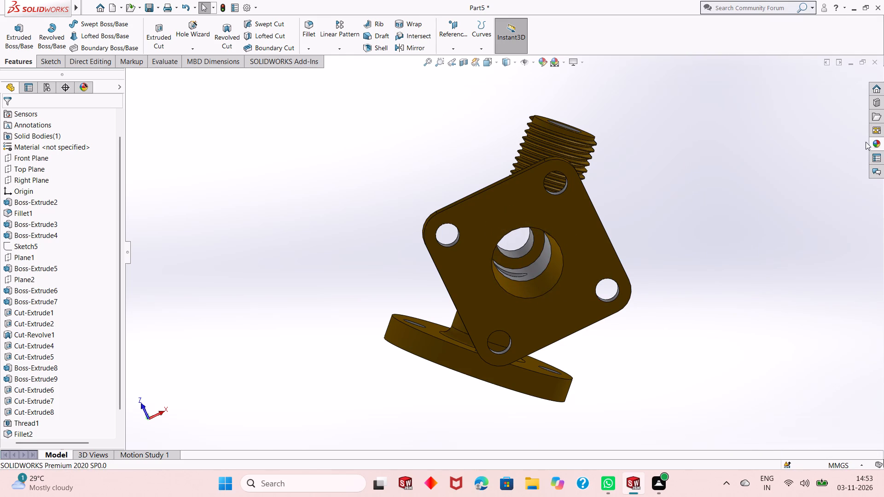
Apply polished aluminum to the revolved-cut bore face at the opening in the base plate's underside.
click(872, 143)
drag(729, 320, 608, 294)
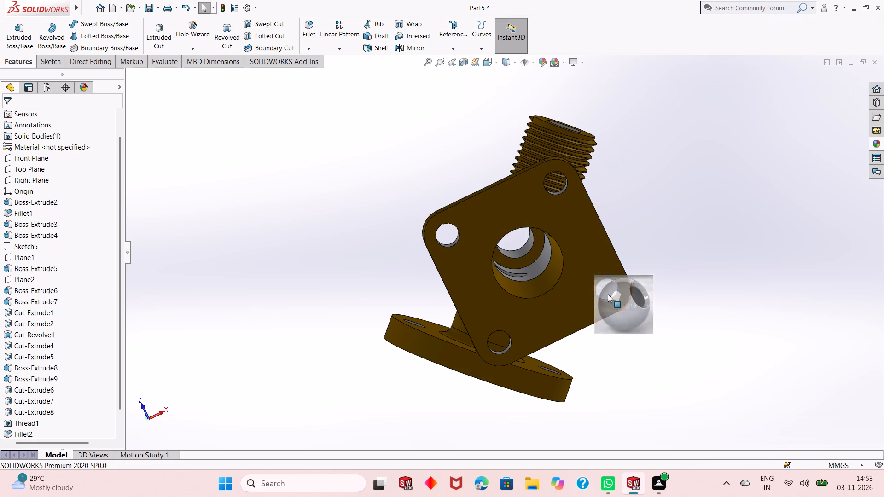
drag(608, 294, 539, 285)
click(539, 285)
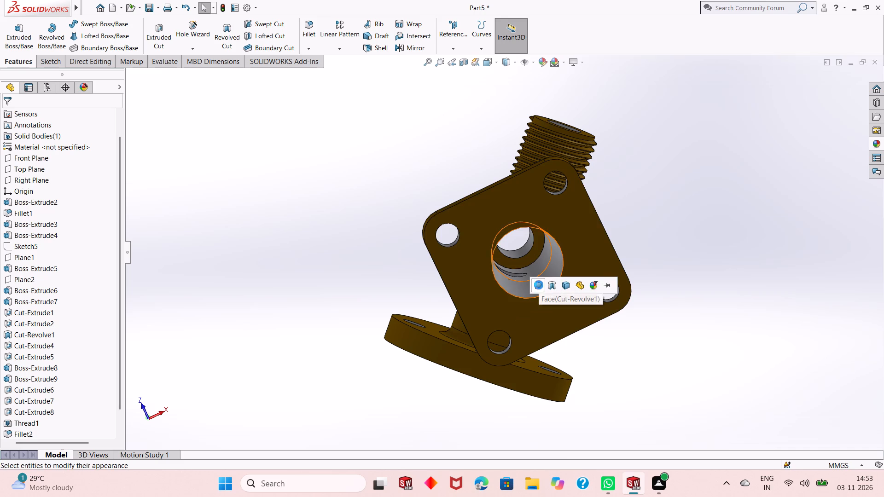
Inspect the polished bores from several sides and in a temporary section view on the Front Plane.
middle_drag(618, 232, 622, 215)
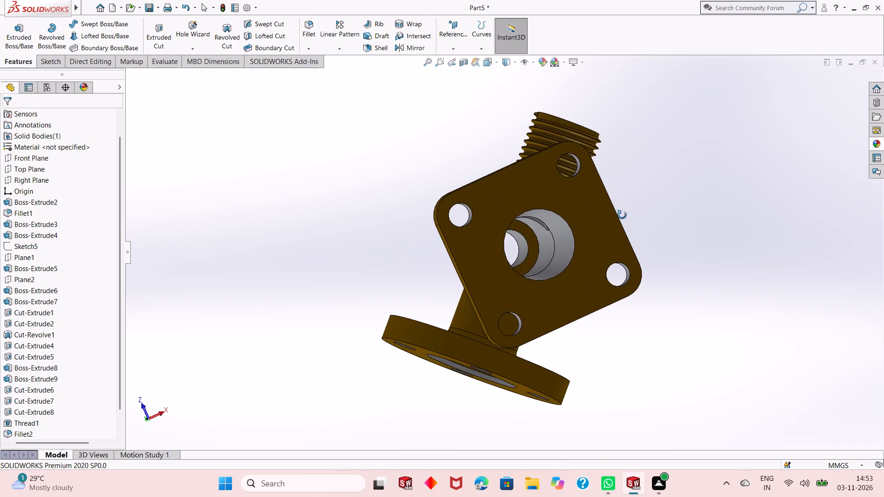
middle_drag(622, 215, 791, 249)
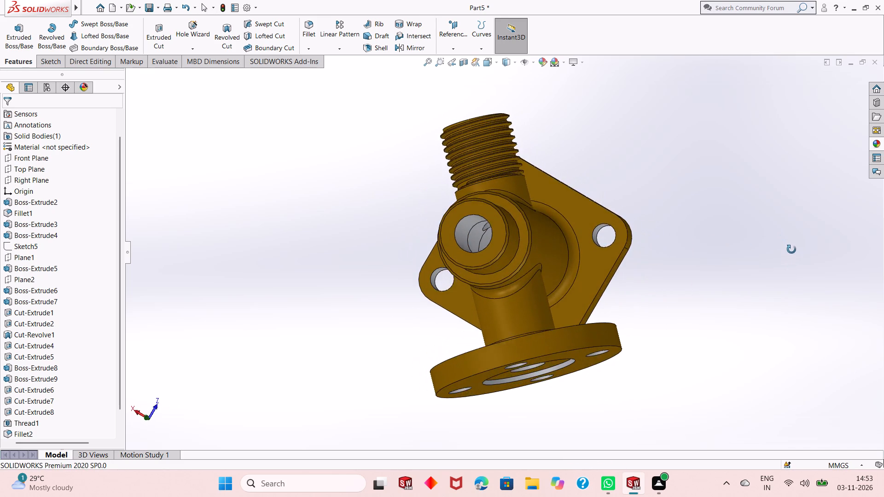
middle_drag(791, 249, 673, 339)
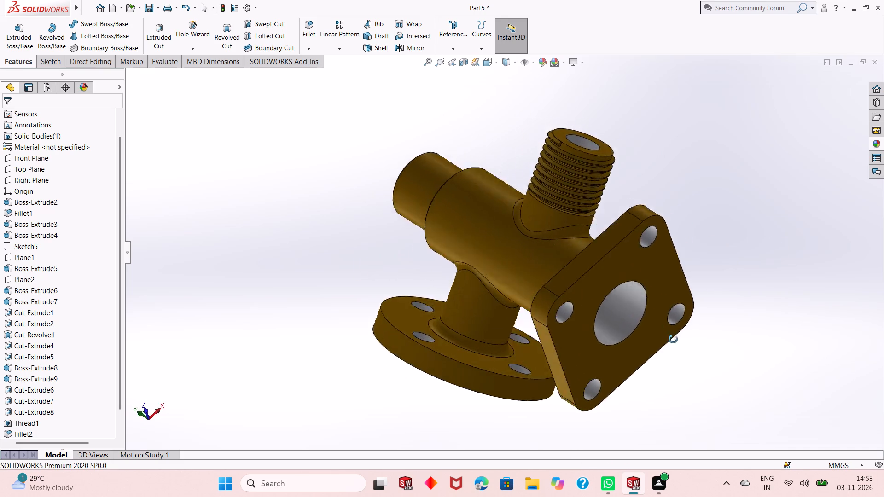
middle_drag(673, 339, 781, 266)
scroll(782, 249, up, 1)
middle_drag(649, 316, 623, 270)
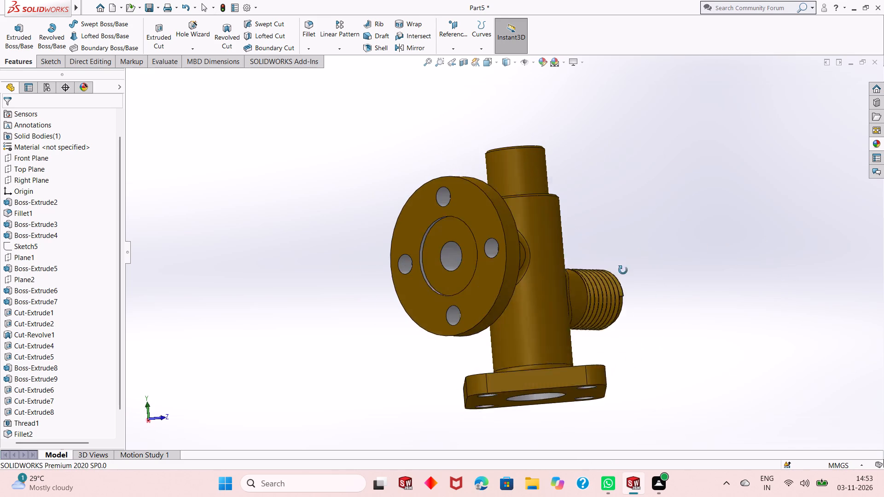
middle_drag(623, 270, 611, 282)
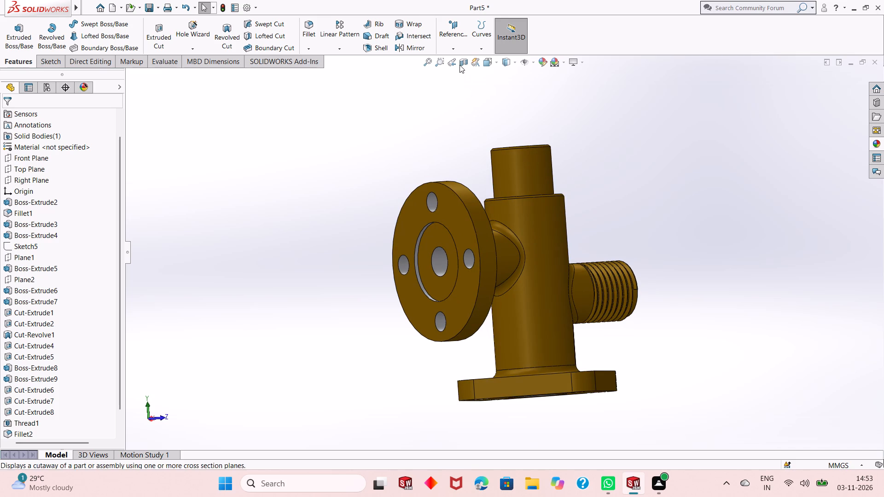
click(460, 62)
middle_drag(638, 204, 557, 217)
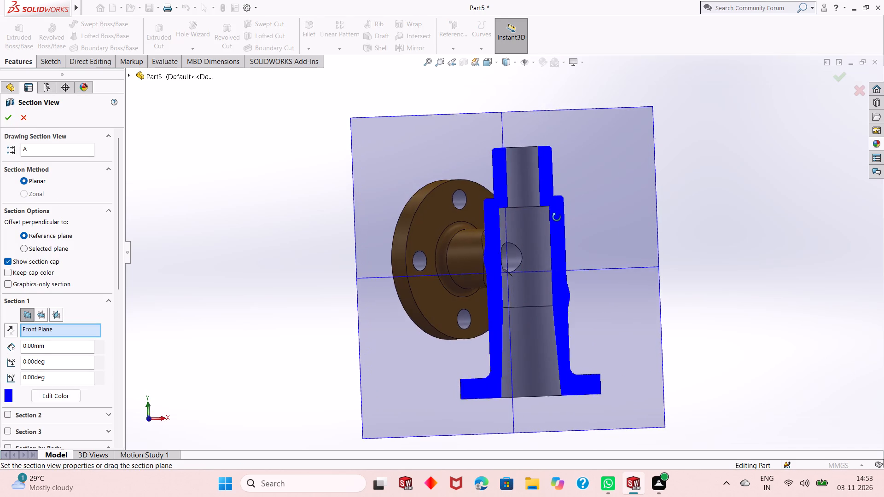
middle_drag(557, 217, 577, 214)
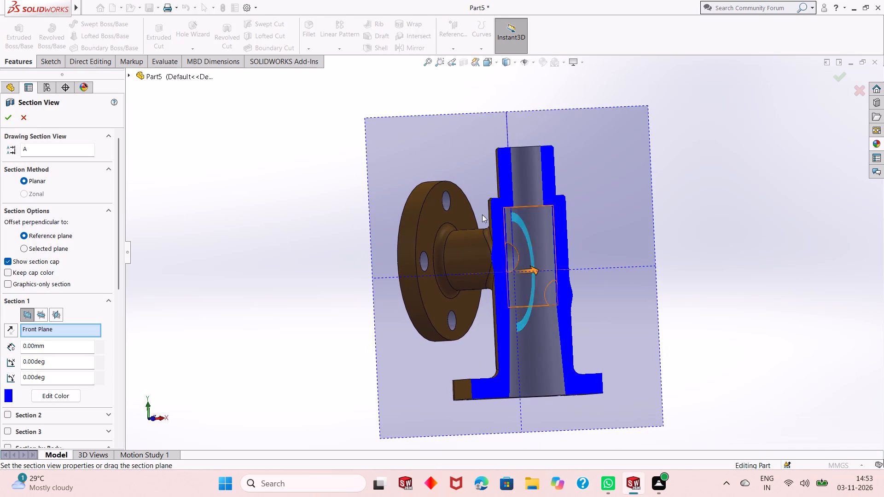
click(26, 116)
Examine the finished part from all sides, including both branches, the shaft top and the base plate.
middle_drag(612, 250, 666, 242)
scroll(612, 250, up, 1)
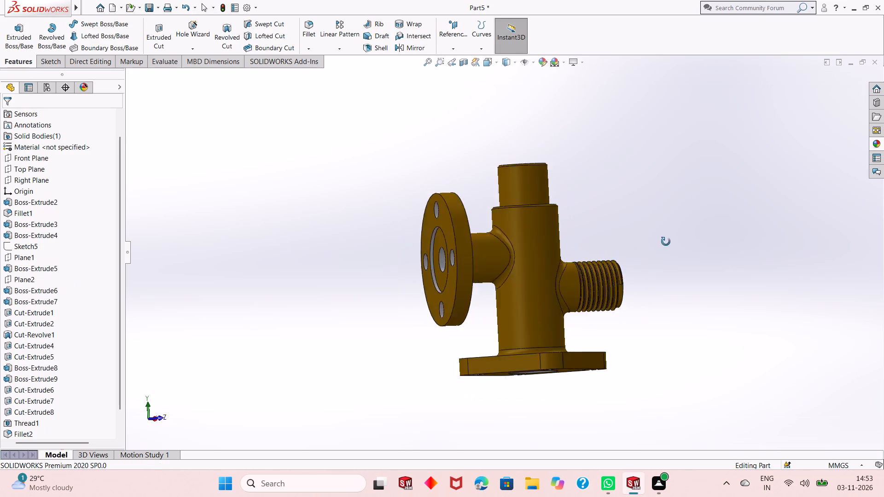
middle_drag(666, 242, 497, 275)
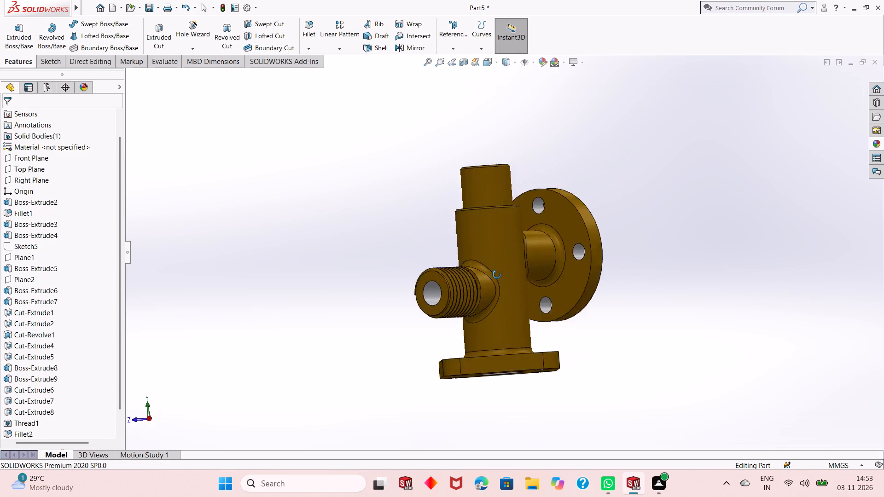
middle_drag(497, 275, 458, 325)
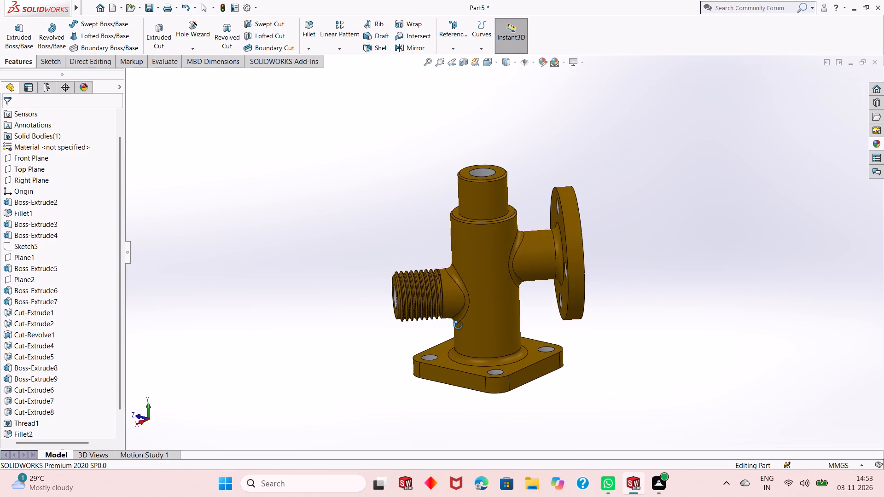
middle_drag(458, 325, 434, 326)
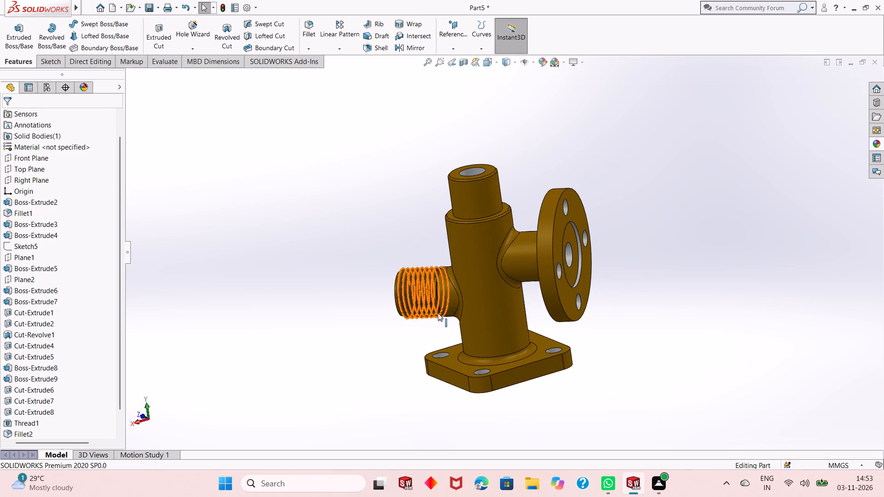
middle_drag(500, 296, 510, 338)
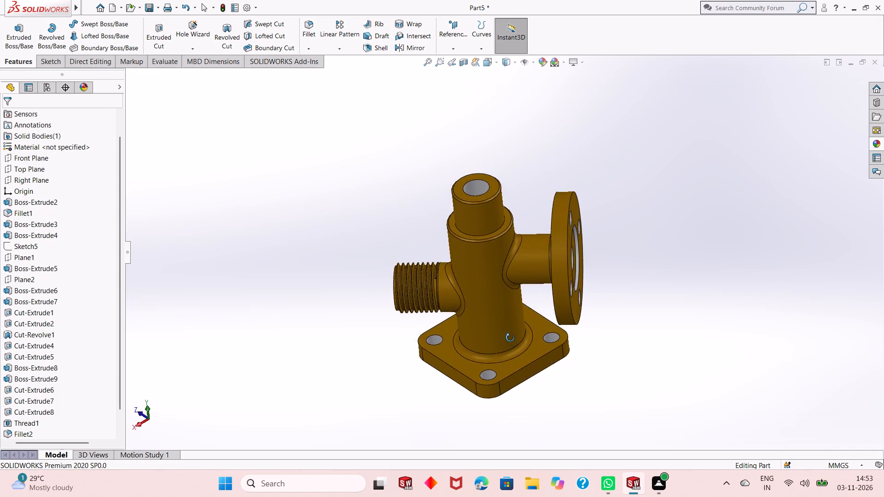
middle_drag(510, 338, 503, 275)
scroll(503, 273, down, 2)
scroll(503, 273, up, 2)
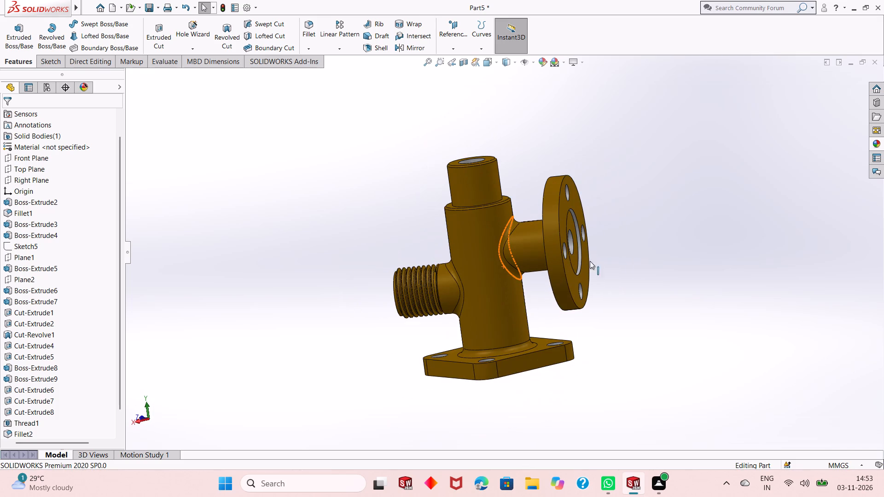
click(641, 254)
middle_drag(641, 253, 486, 315)
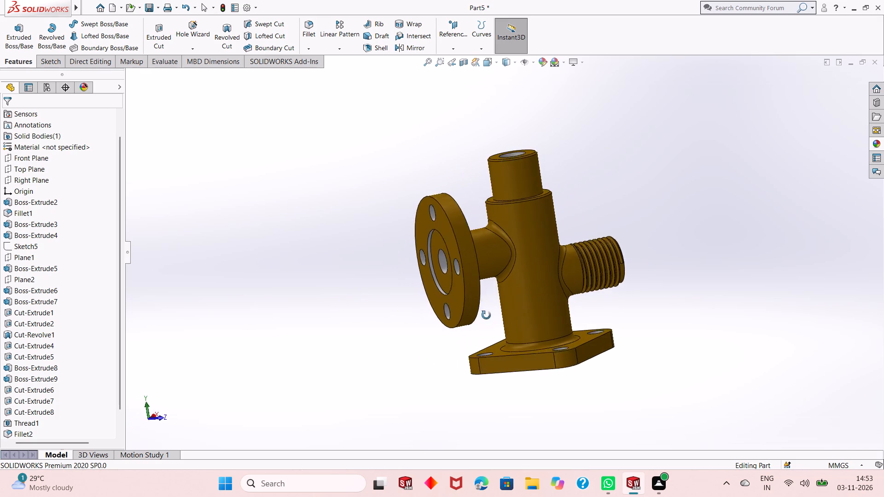
middle_drag(486, 315, 475, 339)
Save the part as "Bronze cross valve body" in the Dp SolidWorks folder.
key(ctrl+s)
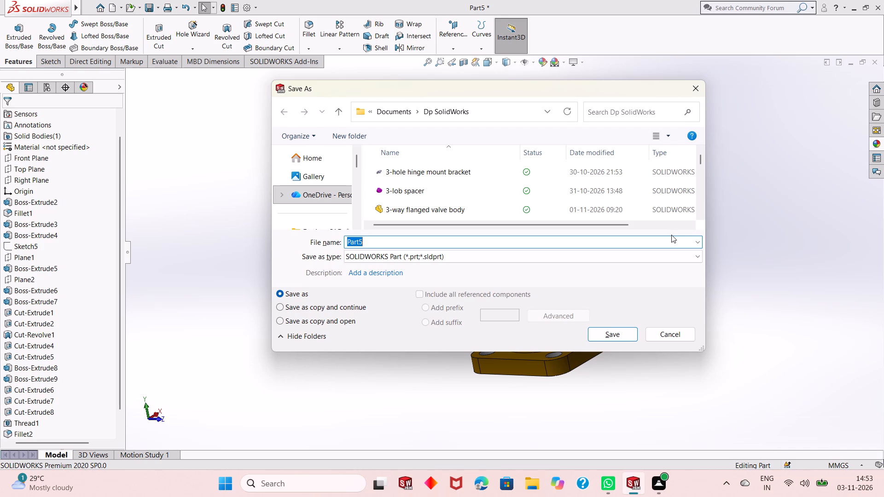
text(Bron)
text(ze)
key(space)
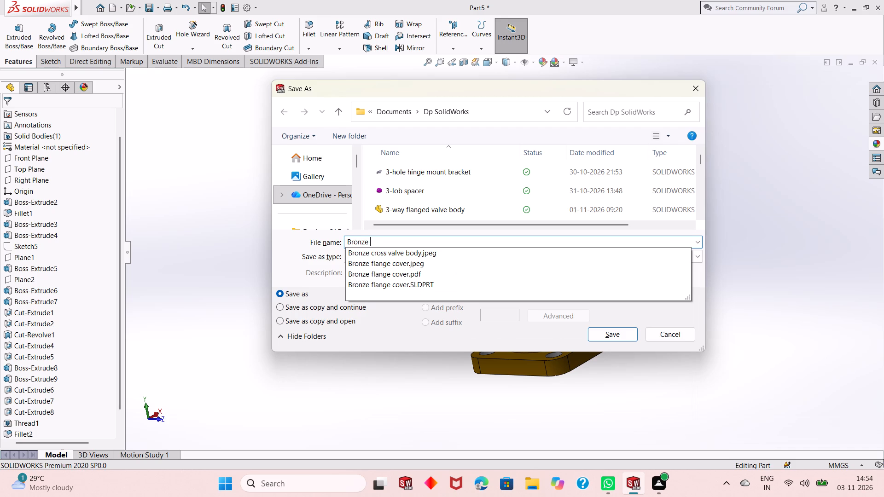
key(c)
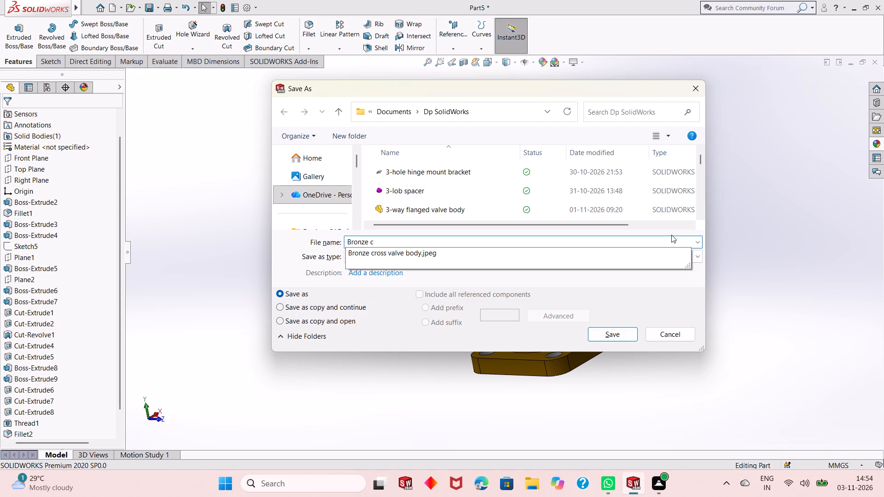
text(ross)
key(space)
text(vaz)
key(BackSpace)
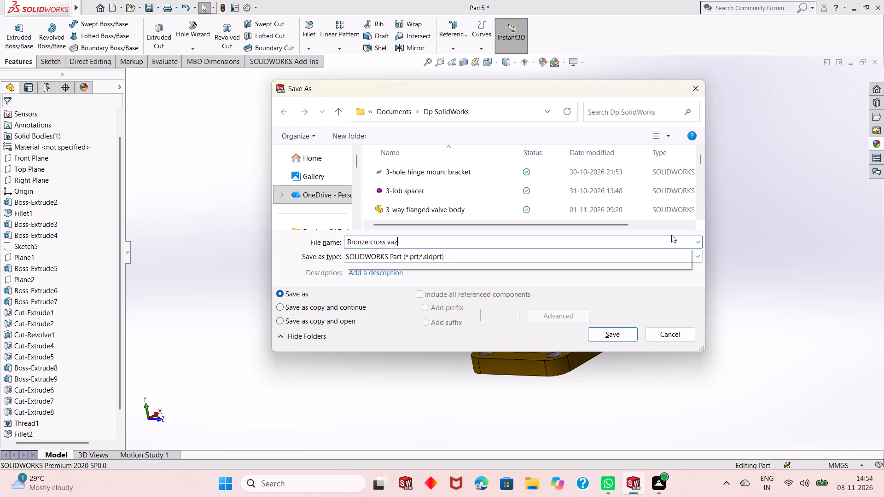
text(lve)
key(space)
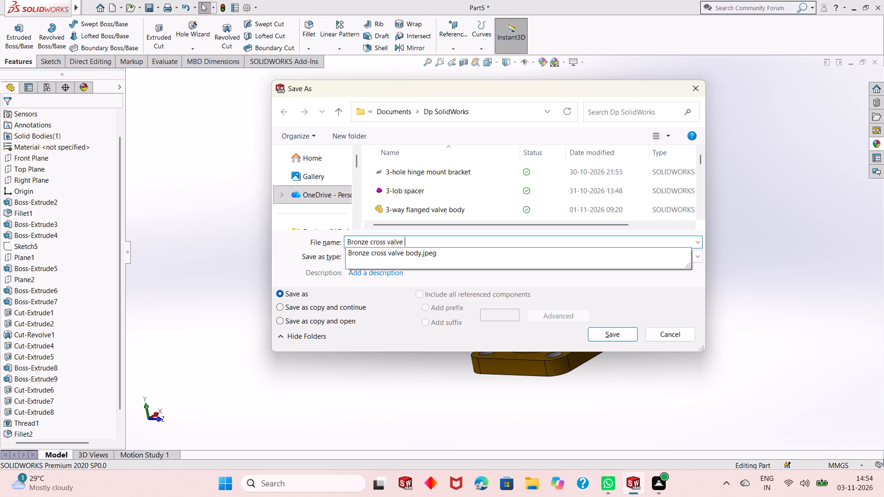
text(body)
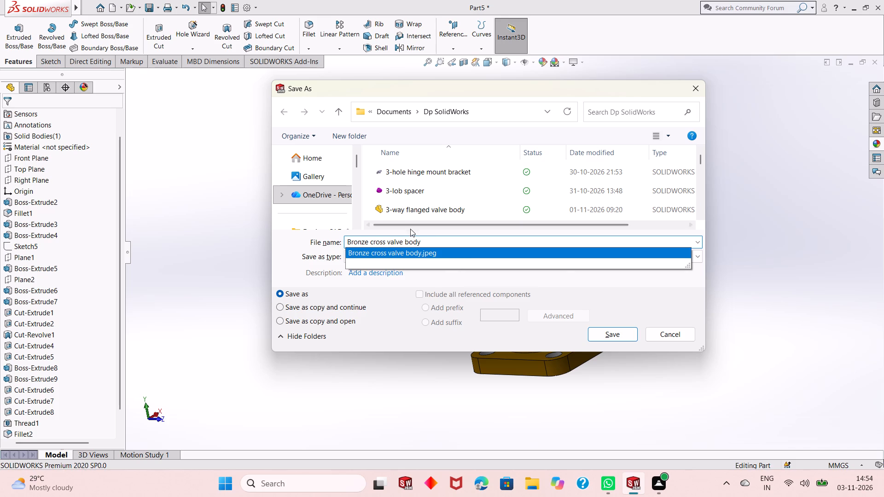
click(603, 337)
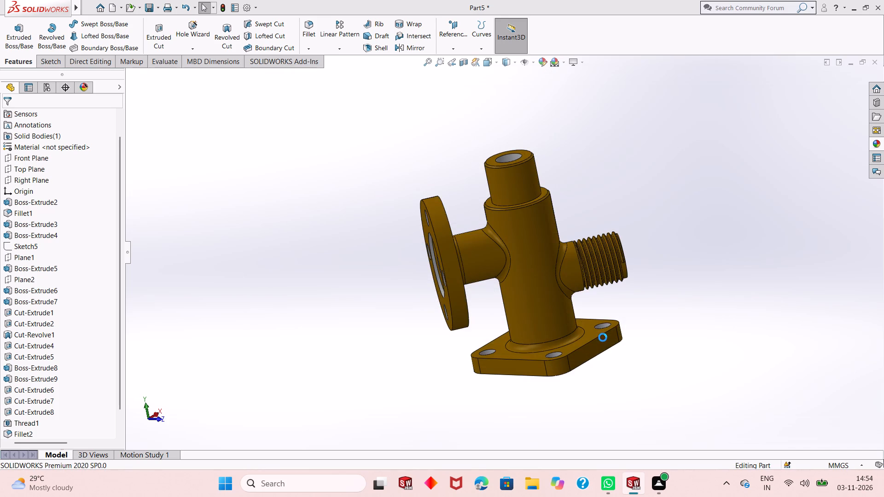
Save a PDF copy of the part as "Bronze cross valve body" in the same folder.
click(157, 10)
click(167, 31)
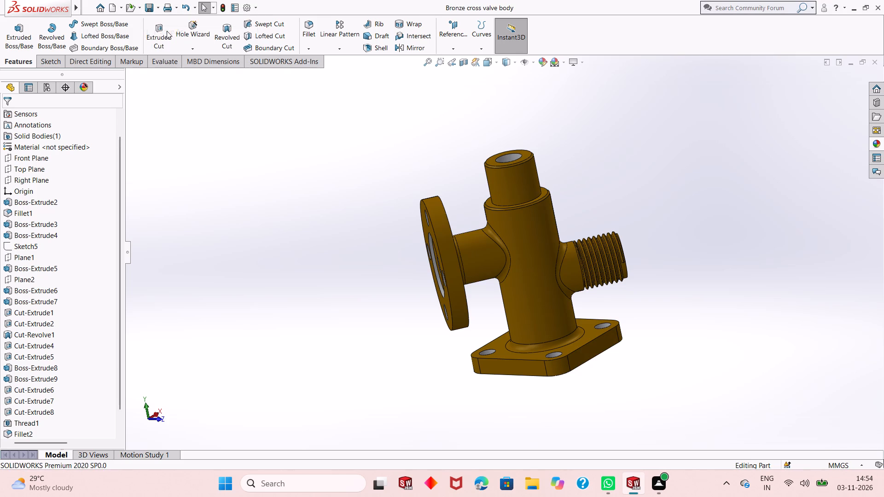
click(477, 252)
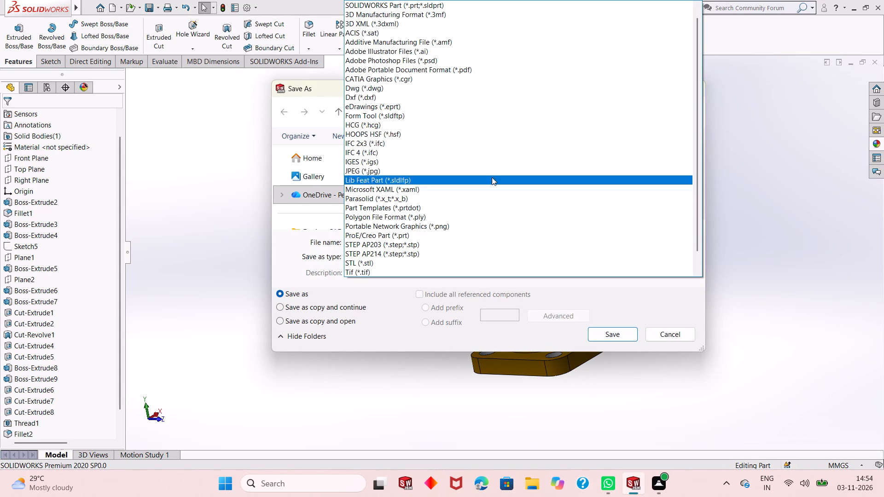
click(506, 69)
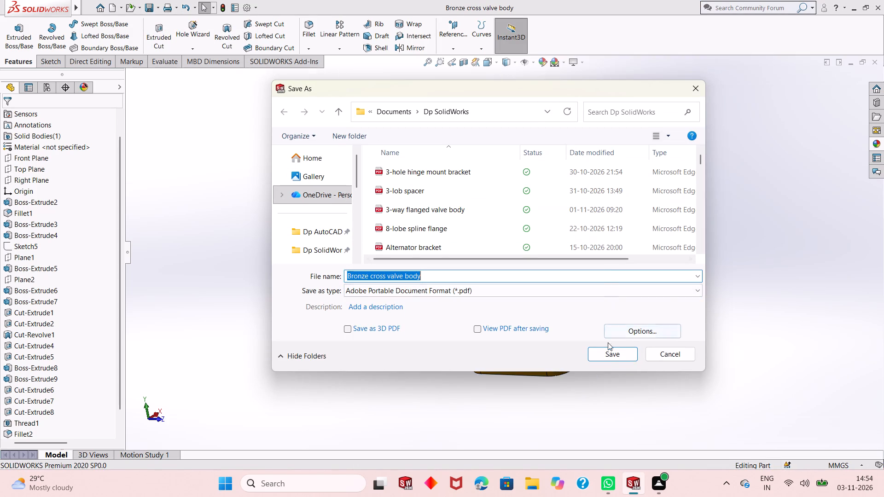
click(607, 353)
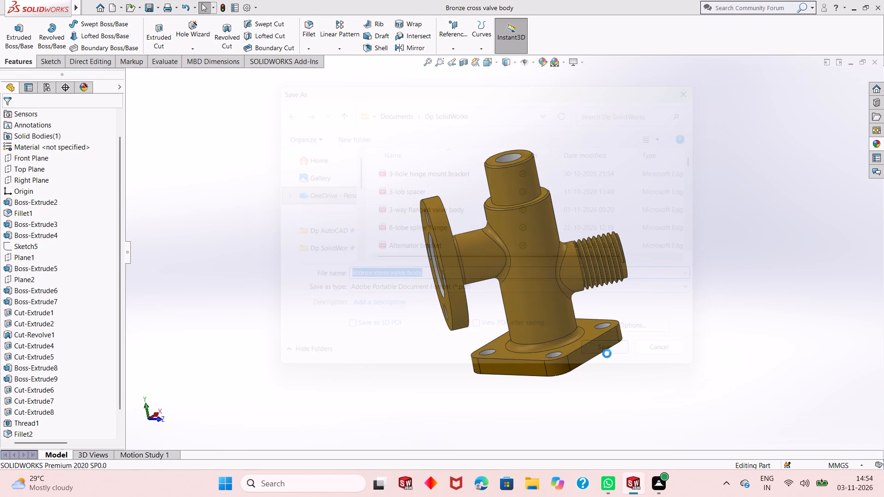